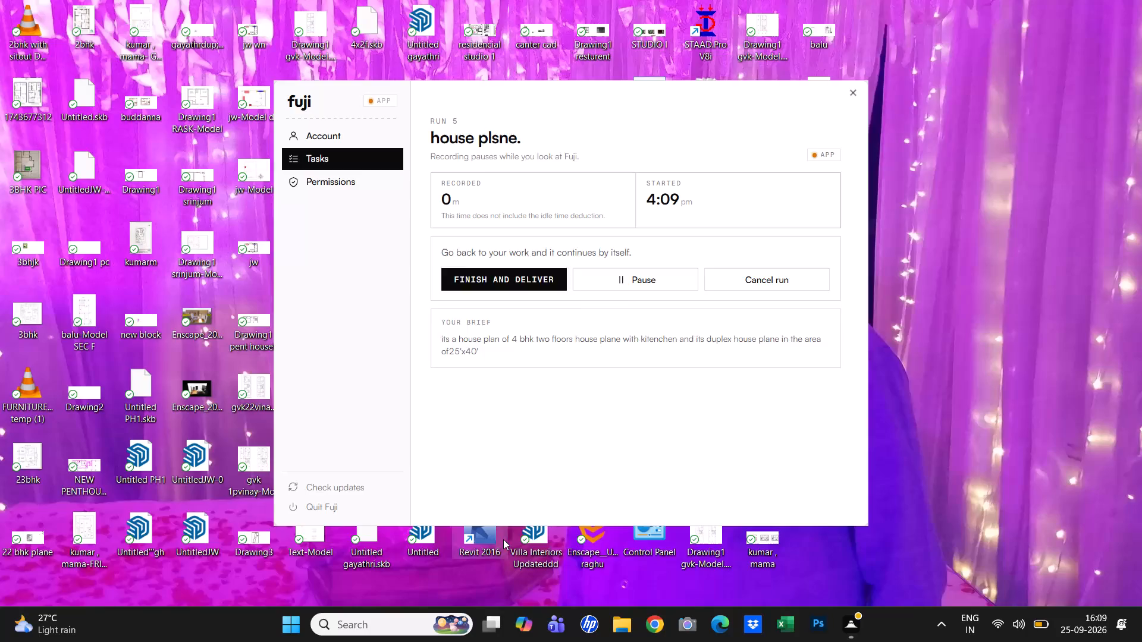
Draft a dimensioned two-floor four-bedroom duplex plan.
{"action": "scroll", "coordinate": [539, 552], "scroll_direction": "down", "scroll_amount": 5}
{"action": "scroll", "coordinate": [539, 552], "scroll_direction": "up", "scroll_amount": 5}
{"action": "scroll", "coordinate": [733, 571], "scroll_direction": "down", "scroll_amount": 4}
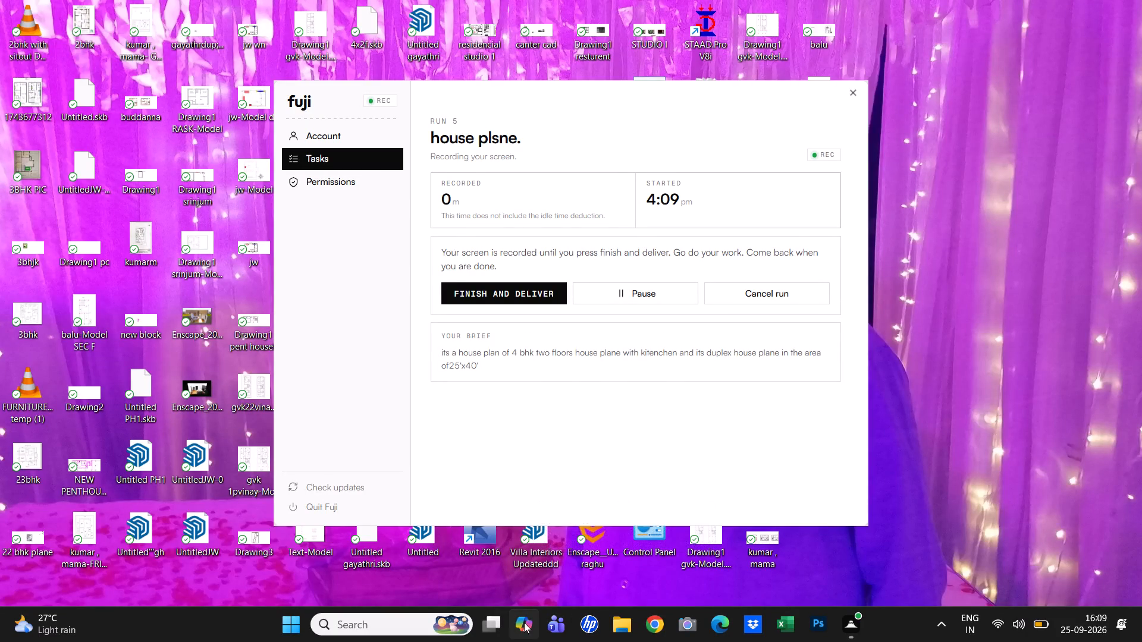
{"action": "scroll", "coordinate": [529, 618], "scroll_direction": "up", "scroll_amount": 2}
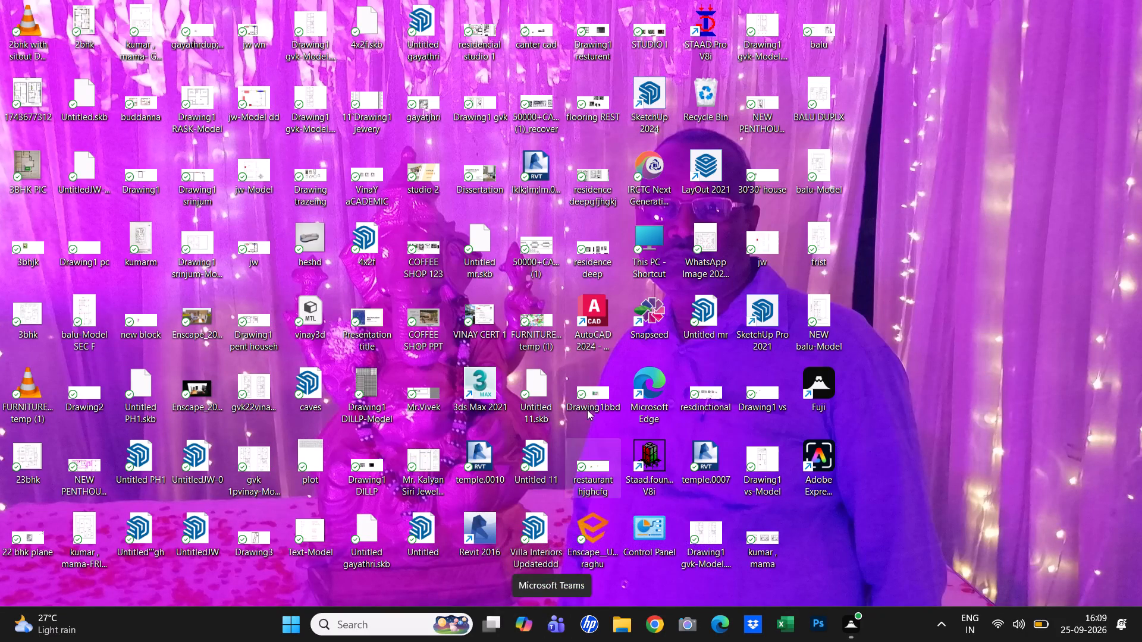
Launch AutoCAD 2024 from the desktop.
{"action": "double_click", "coordinate": [601, 338]}
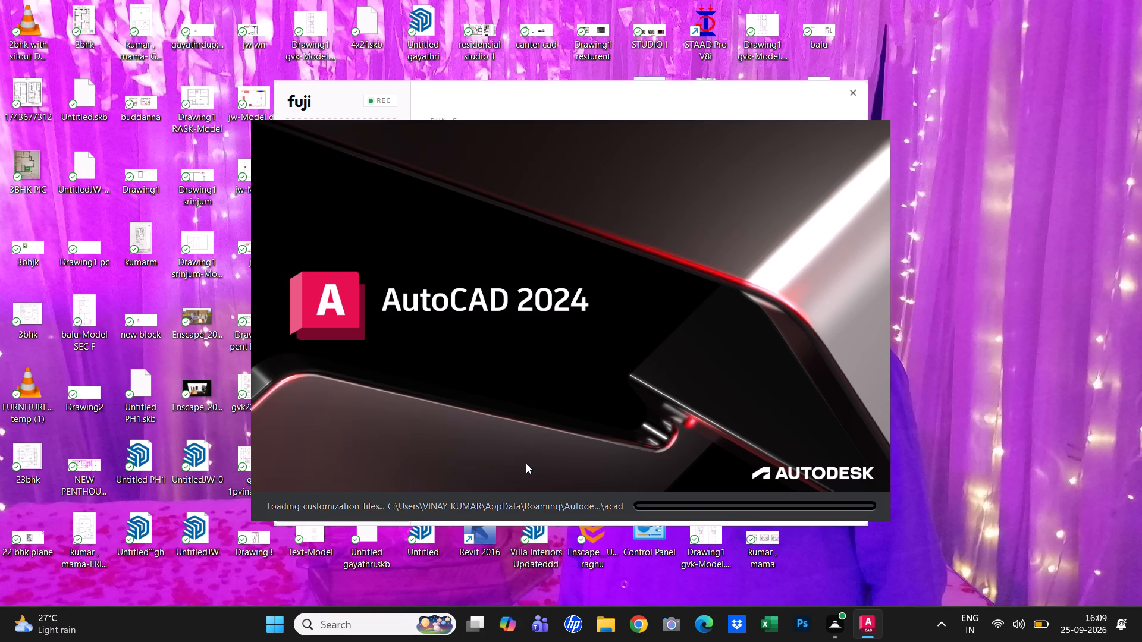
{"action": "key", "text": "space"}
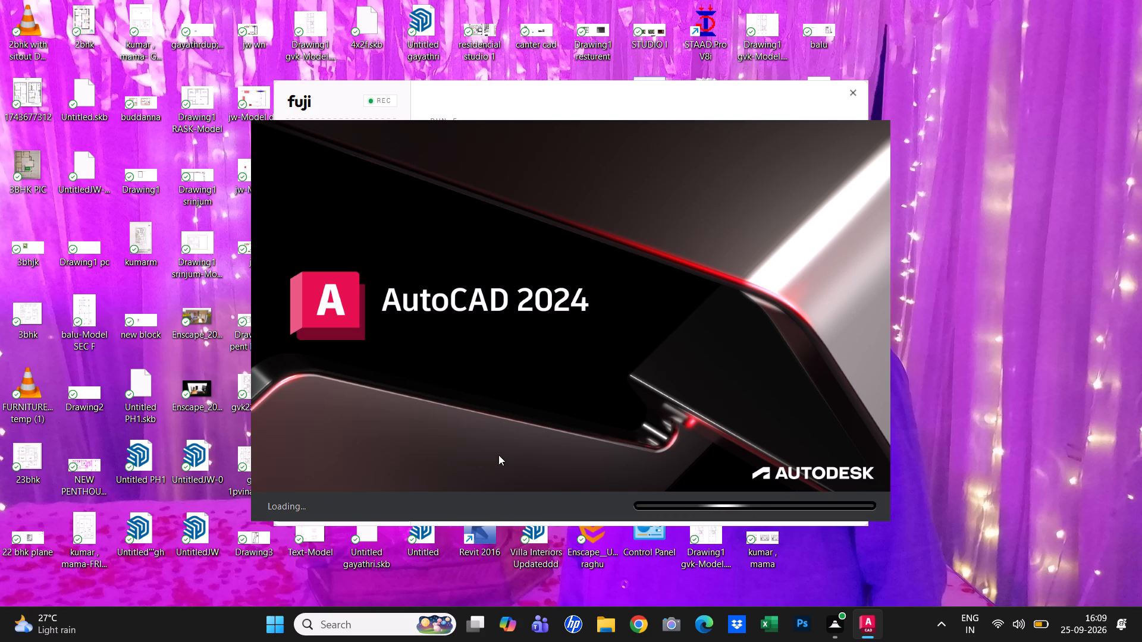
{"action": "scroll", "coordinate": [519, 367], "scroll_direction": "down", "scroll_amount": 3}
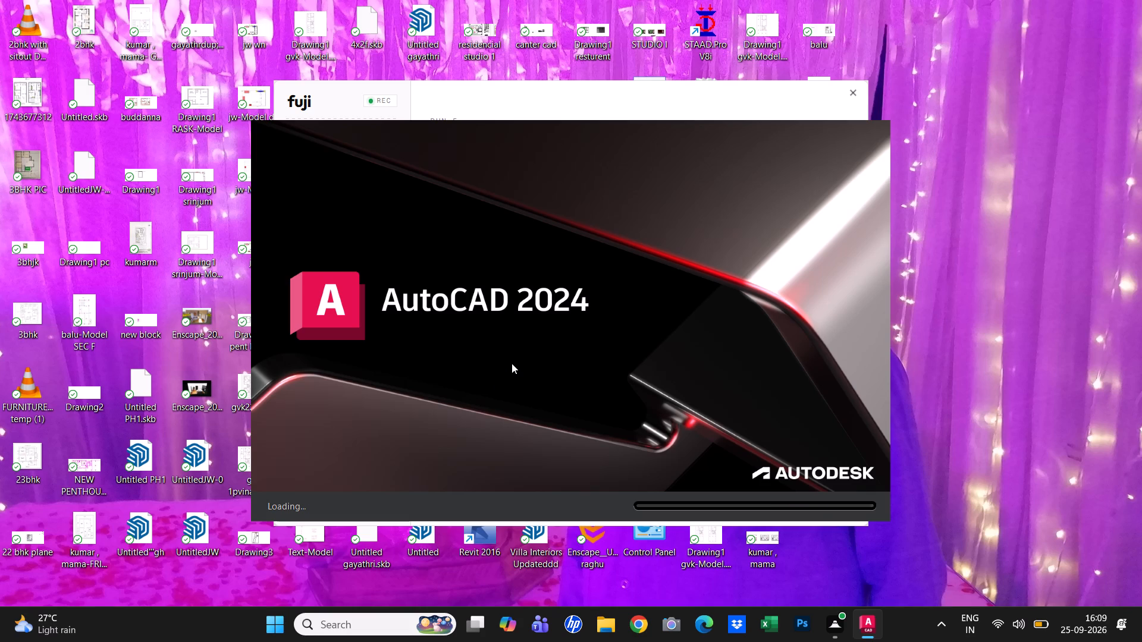
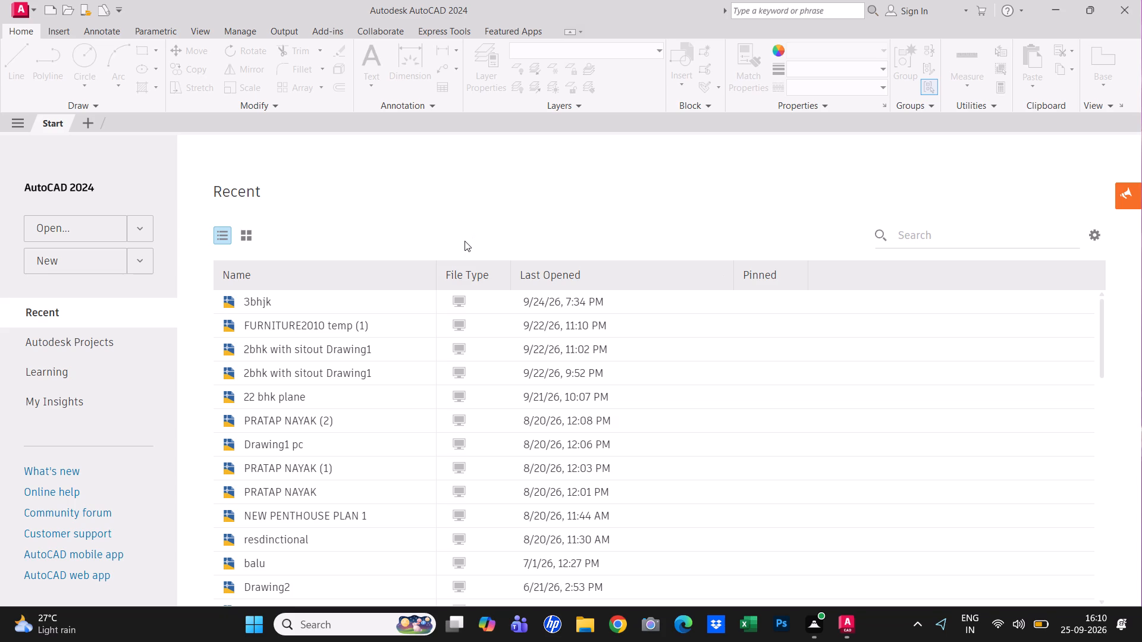
Create a new drawing and turn off the grid display.
{"action": "left_click", "coordinate": [89, 263]}
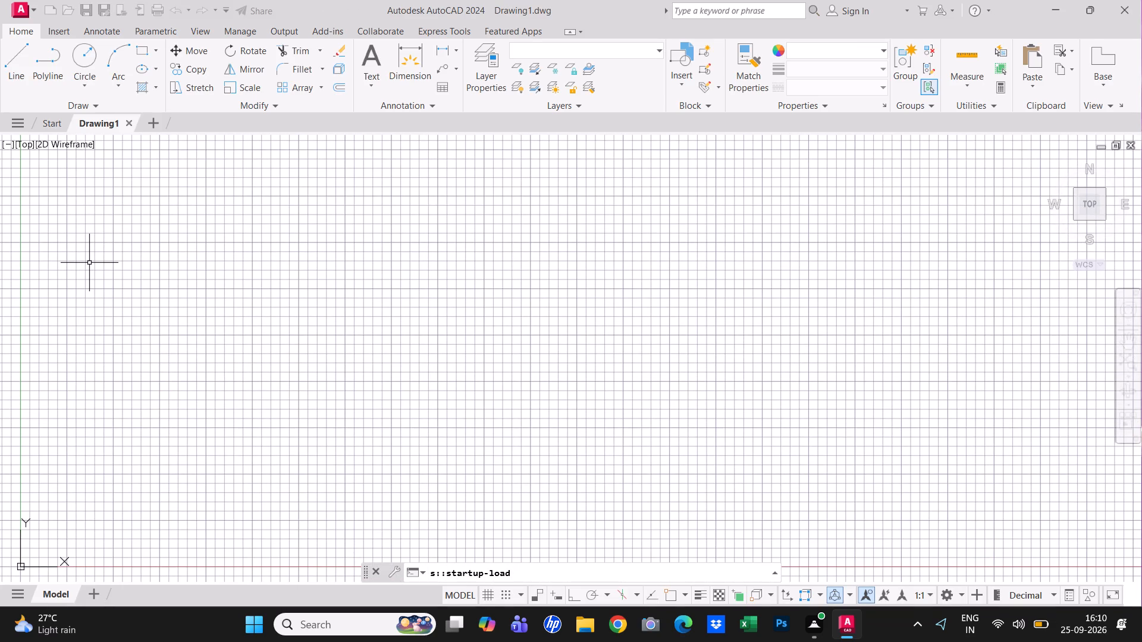
{"action": "left_click", "coordinate": [487, 598]}
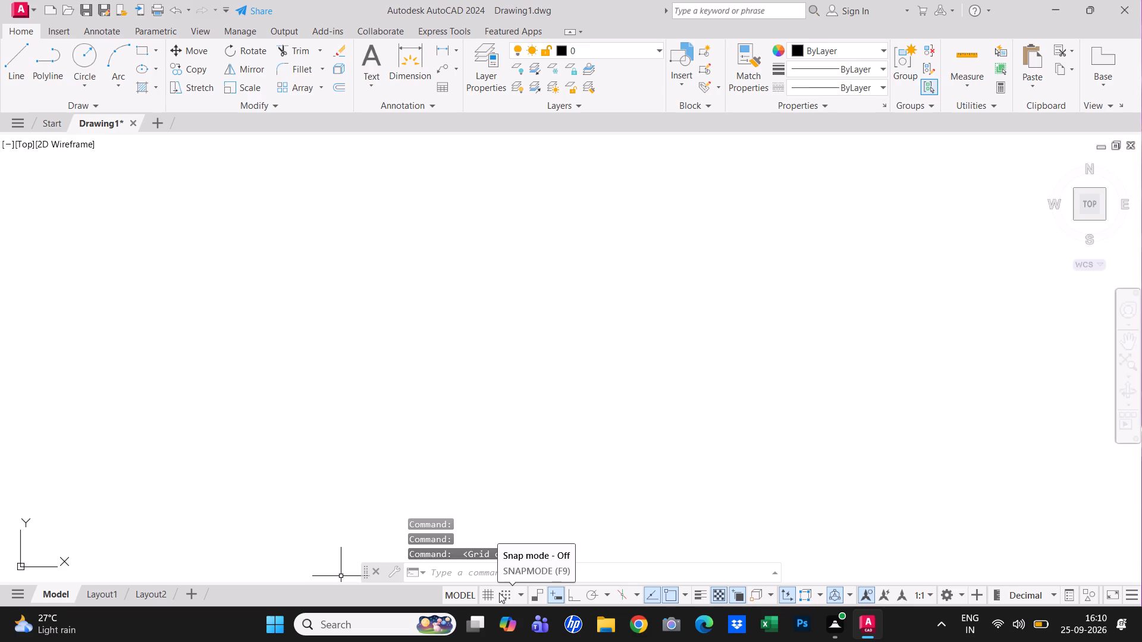
Configure the drawing units to Engineering length type with 0'-0.0" precision.
{"action": "type", "text": "un"}
{"action": "key", "text": "space"}
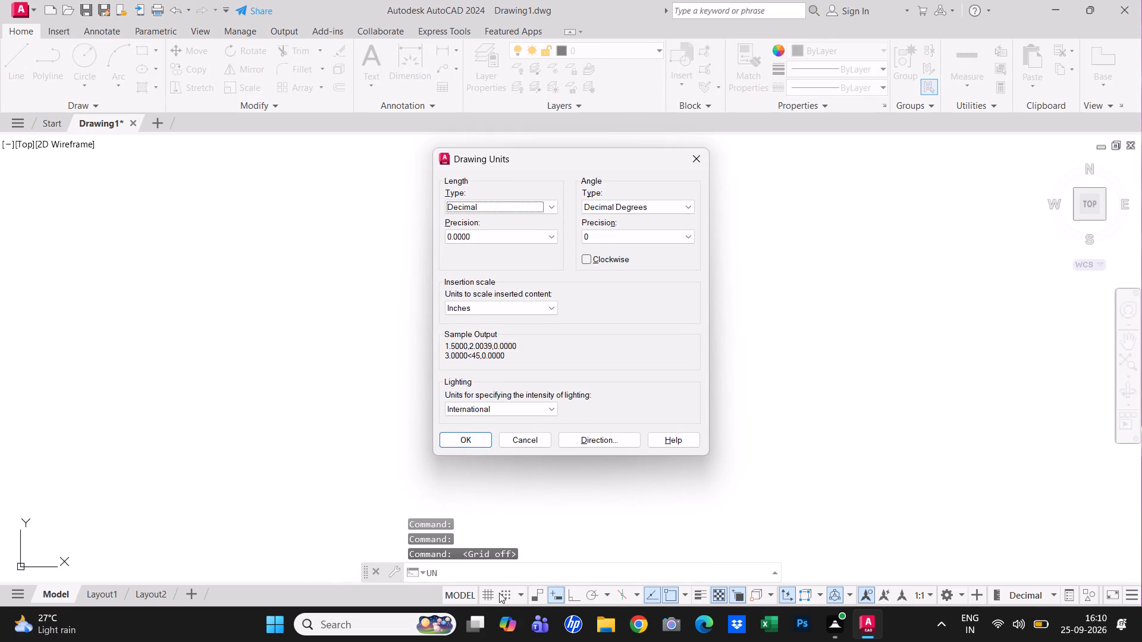
{"action": "left_click", "coordinate": [527, 206]}
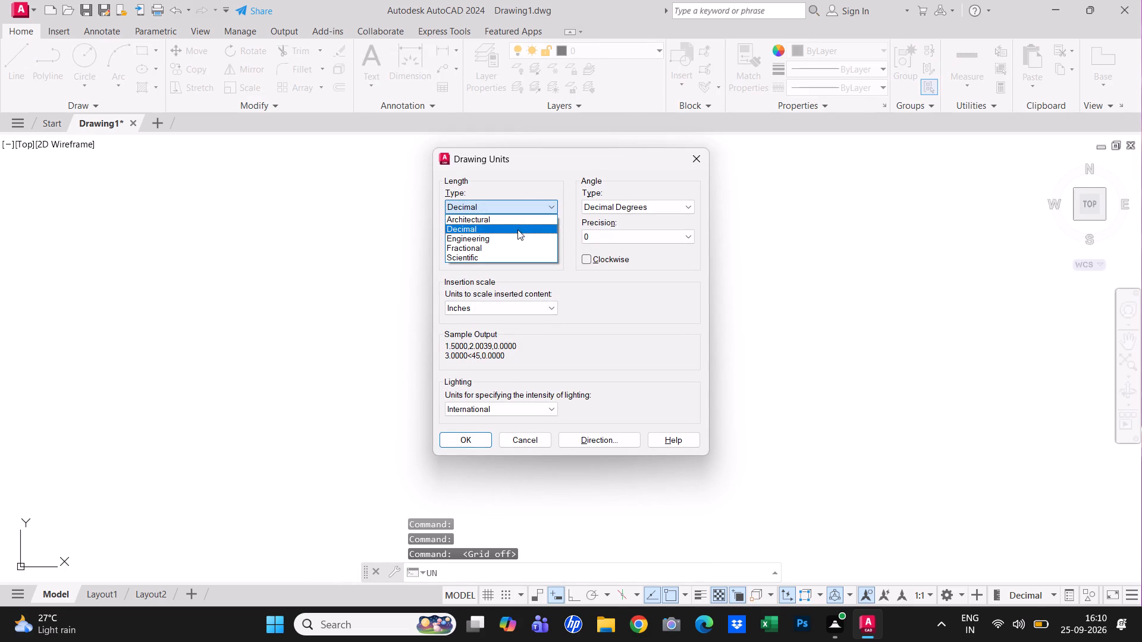
{"action": "left_click", "coordinate": [515, 235]}
{"action": "left_click", "coordinate": [515, 238]}
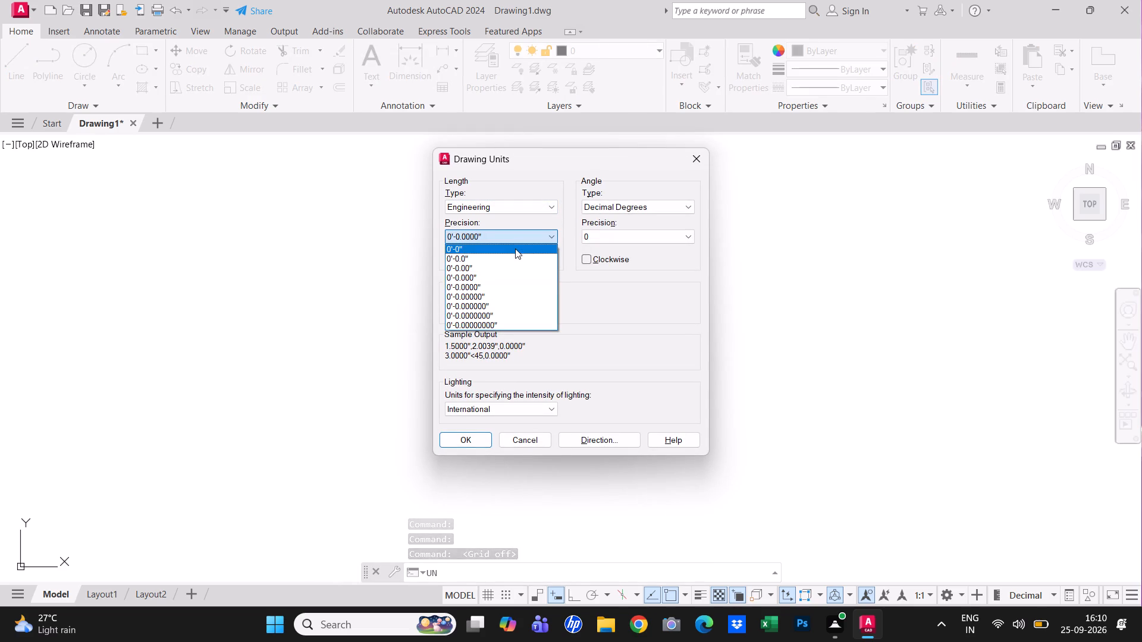
{"action": "left_click", "coordinate": [513, 254]}
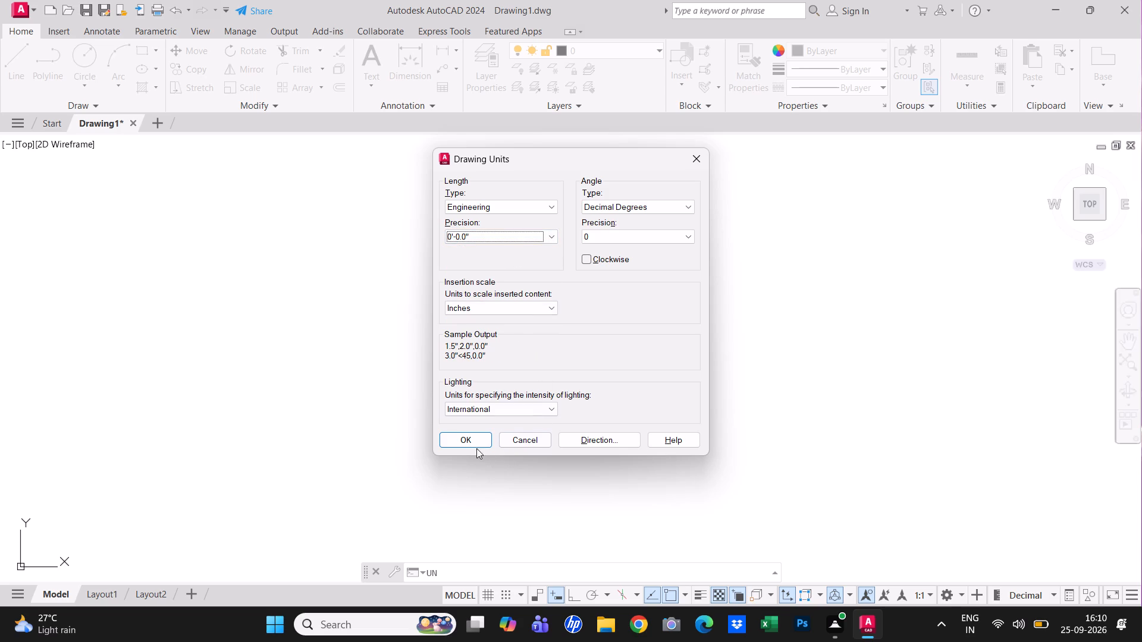
{"action": "left_click", "coordinate": [469, 445]}
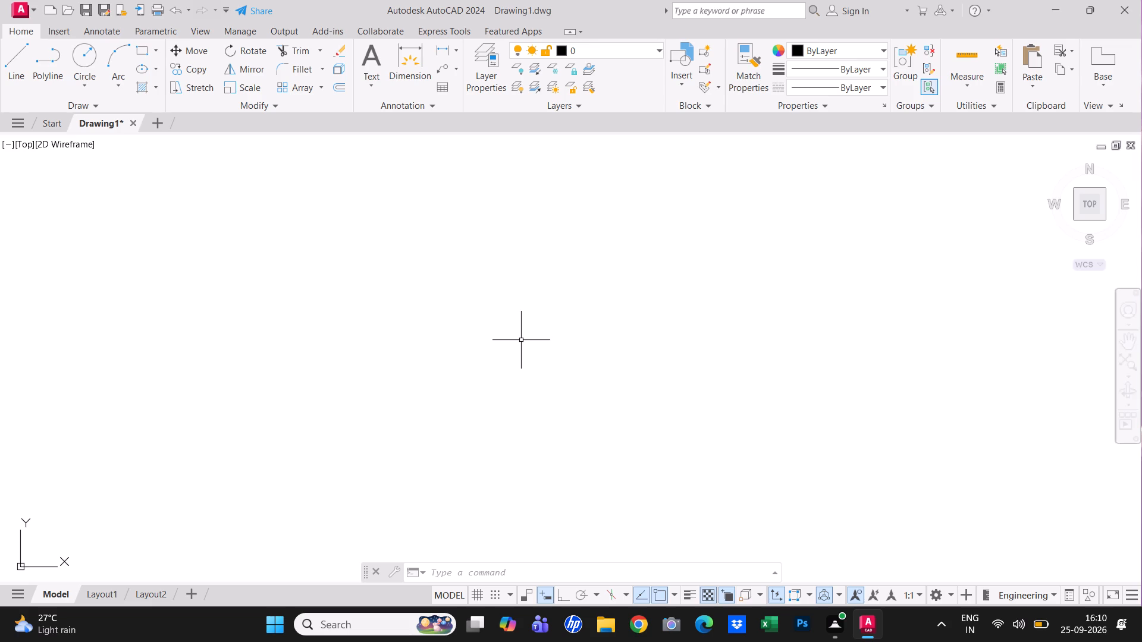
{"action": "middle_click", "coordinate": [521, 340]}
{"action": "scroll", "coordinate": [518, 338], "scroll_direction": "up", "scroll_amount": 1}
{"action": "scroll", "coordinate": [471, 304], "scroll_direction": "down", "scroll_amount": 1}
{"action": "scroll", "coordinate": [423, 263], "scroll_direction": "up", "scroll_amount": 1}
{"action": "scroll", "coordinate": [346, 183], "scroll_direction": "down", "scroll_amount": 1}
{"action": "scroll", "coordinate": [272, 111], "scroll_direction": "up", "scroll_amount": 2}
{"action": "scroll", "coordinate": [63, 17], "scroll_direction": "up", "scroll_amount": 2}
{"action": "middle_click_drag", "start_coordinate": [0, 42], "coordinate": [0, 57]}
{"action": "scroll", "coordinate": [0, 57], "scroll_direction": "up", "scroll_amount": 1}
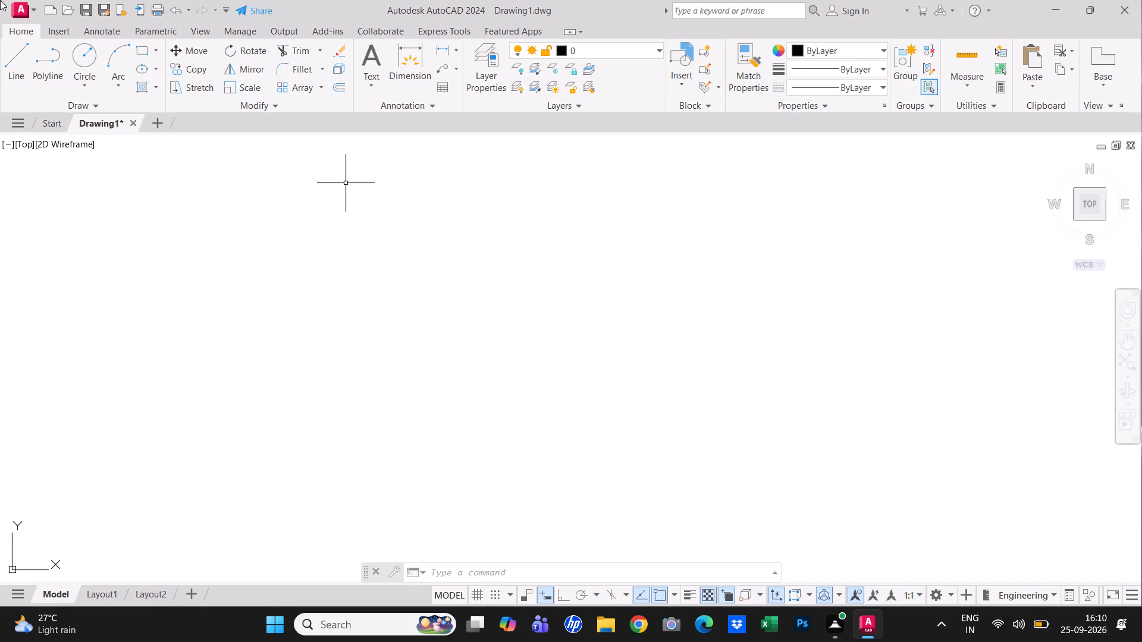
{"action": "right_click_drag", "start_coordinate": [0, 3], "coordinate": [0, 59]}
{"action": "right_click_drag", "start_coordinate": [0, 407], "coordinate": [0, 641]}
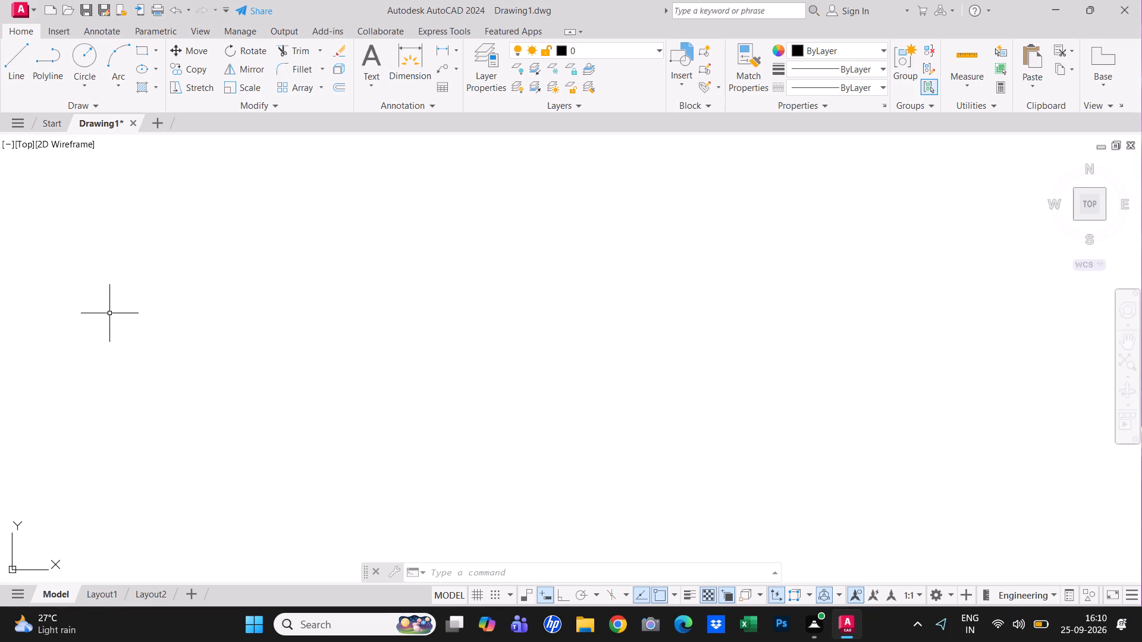
Draw a 25' horizontal line with Ortho on as the bottom edge of the house outline.
{"action": "left_click", "coordinate": [15, 67]}
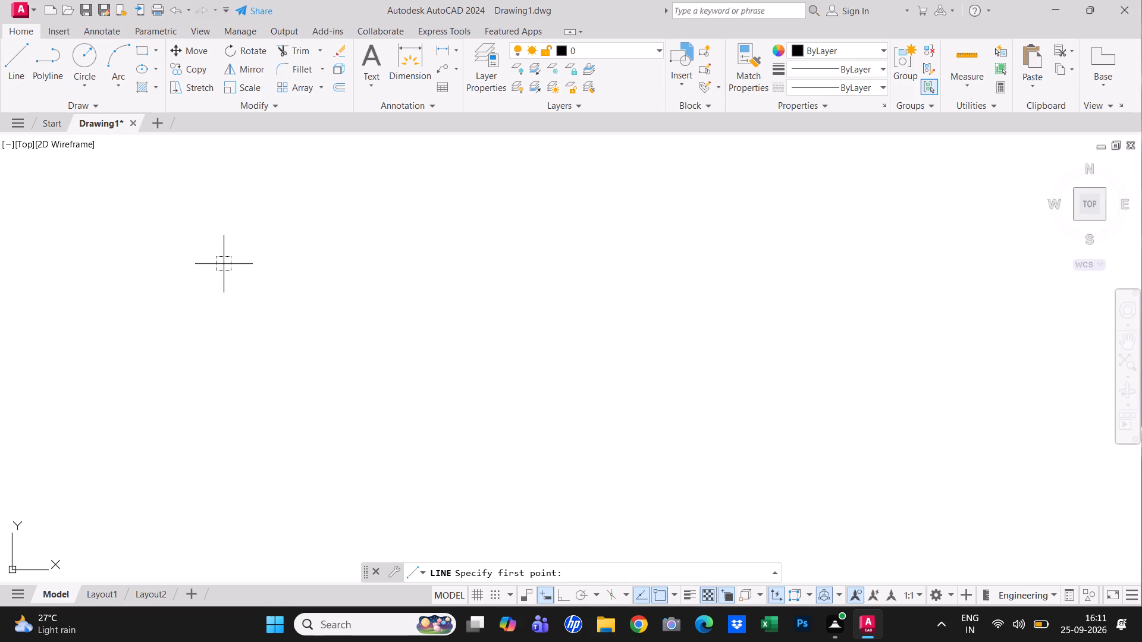
{"action": "left_click", "coordinate": [299, 445]}
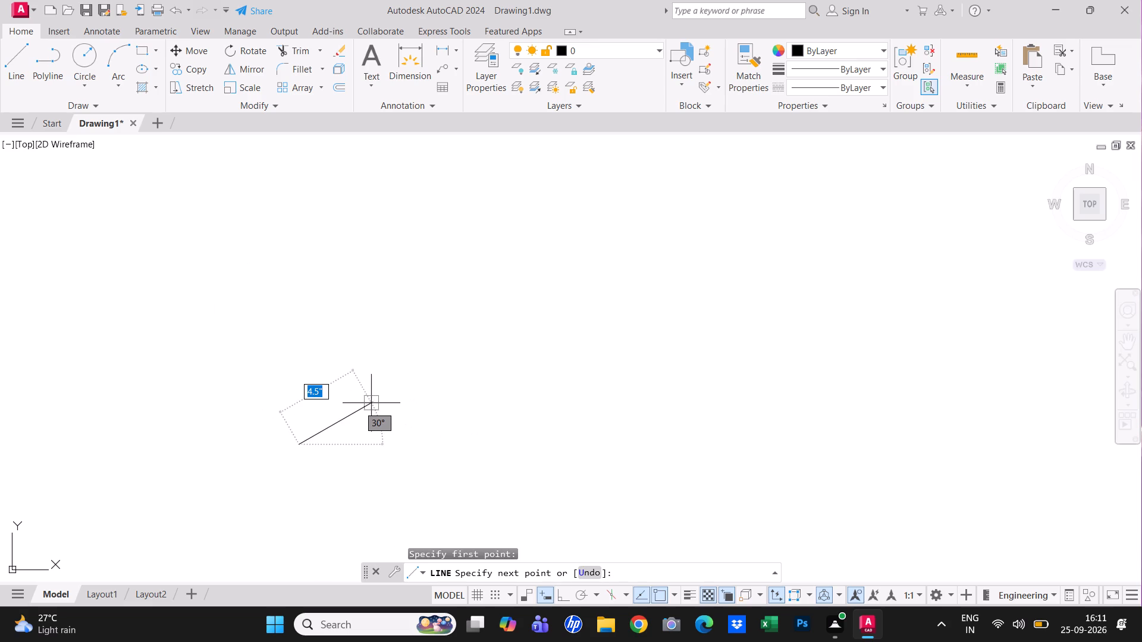
{"action": "key", "text": "F8"}
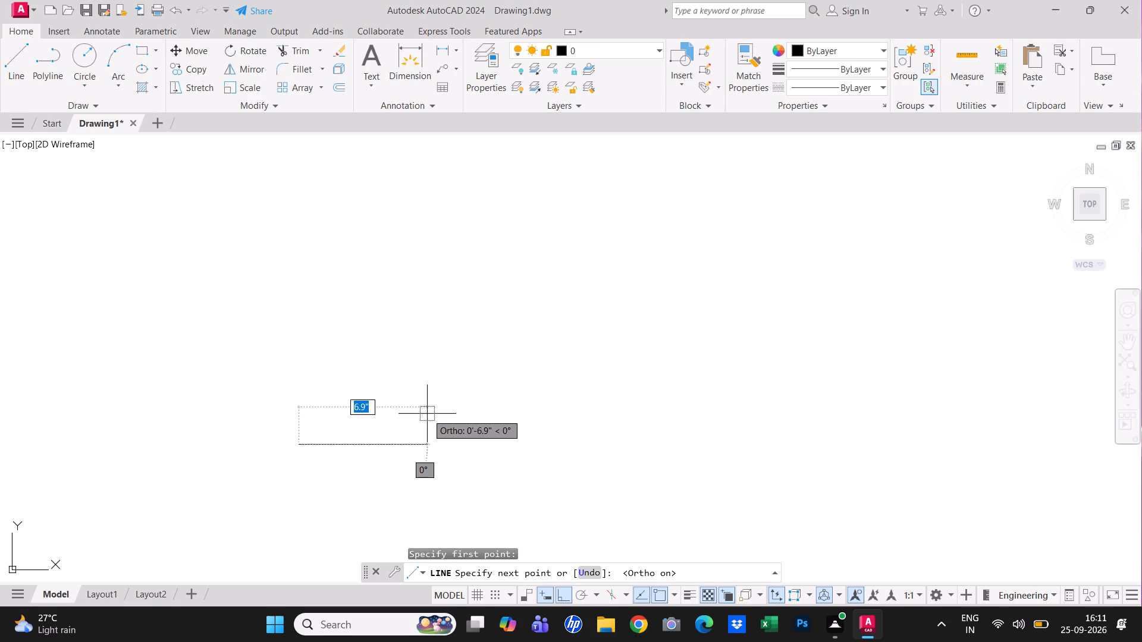
{"action": "key", "text": "2"}
{"action": "type", "text": "5'"}
{"action": "key", "text": "Return"}
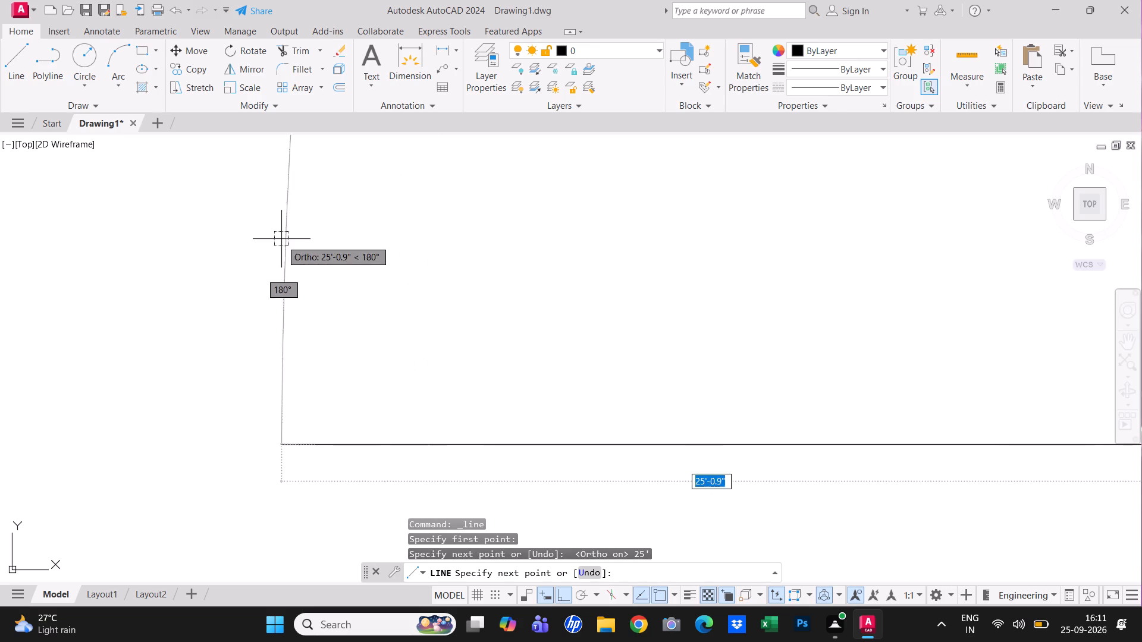
{"action": "key", "text": "Escape"}
Move the 25' line horizontally by its midpoint grip, further to the right of the origin.
{"action": "scroll", "coordinate": [295, 261], "scroll_direction": "down", "scroll_amount": 4}
{"action": "middle_click_drag", "start_coordinate": [310, 271], "coordinate": [200, 357]}
{"action": "scroll", "coordinate": [301, 311], "scroll_direction": "down", "scroll_amount": 3}
{"action": "middle_click", "coordinate": [142, 370]}
{"action": "scroll", "coordinate": [142, 370], "scroll_direction": "up", "scroll_amount": 1}
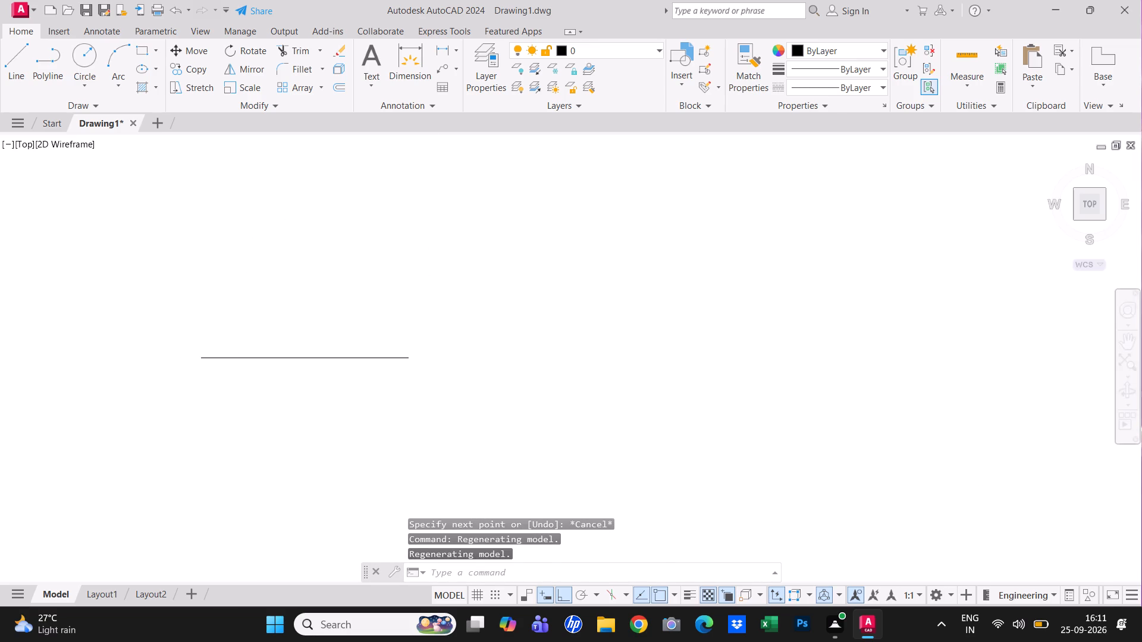
{"action": "scroll", "coordinate": [200, 331], "scroll_direction": "up", "scroll_amount": 1}
{"action": "middle_click_drag", "start_coordinate": [254, 342], "coordinate": [211, 374]}
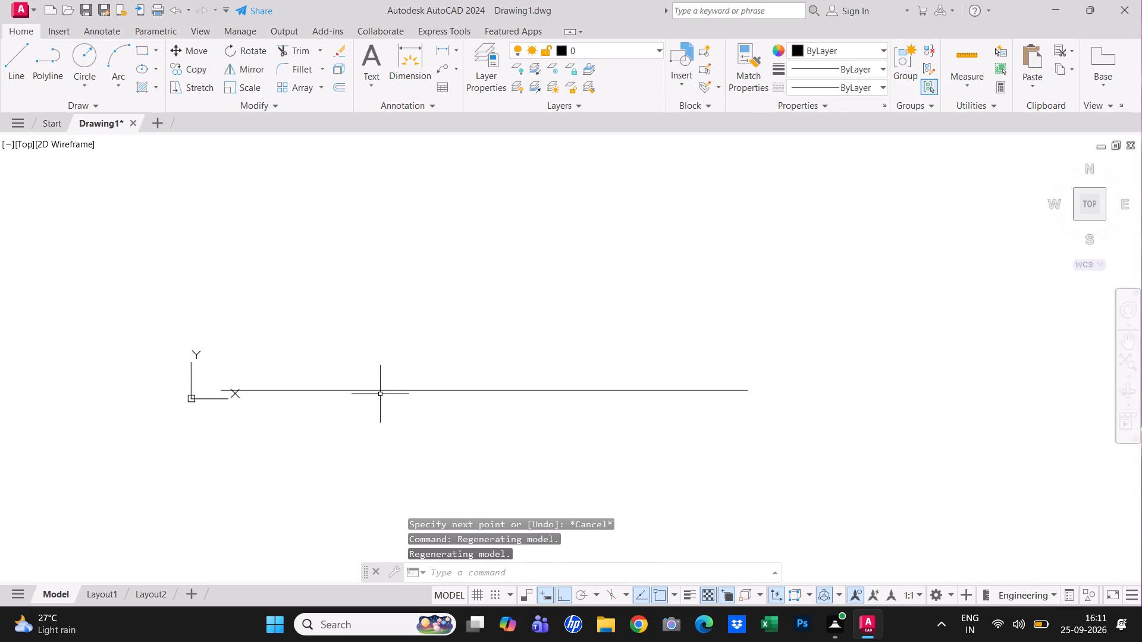
{"action": "left_click", "coordinate": [382, 391]}
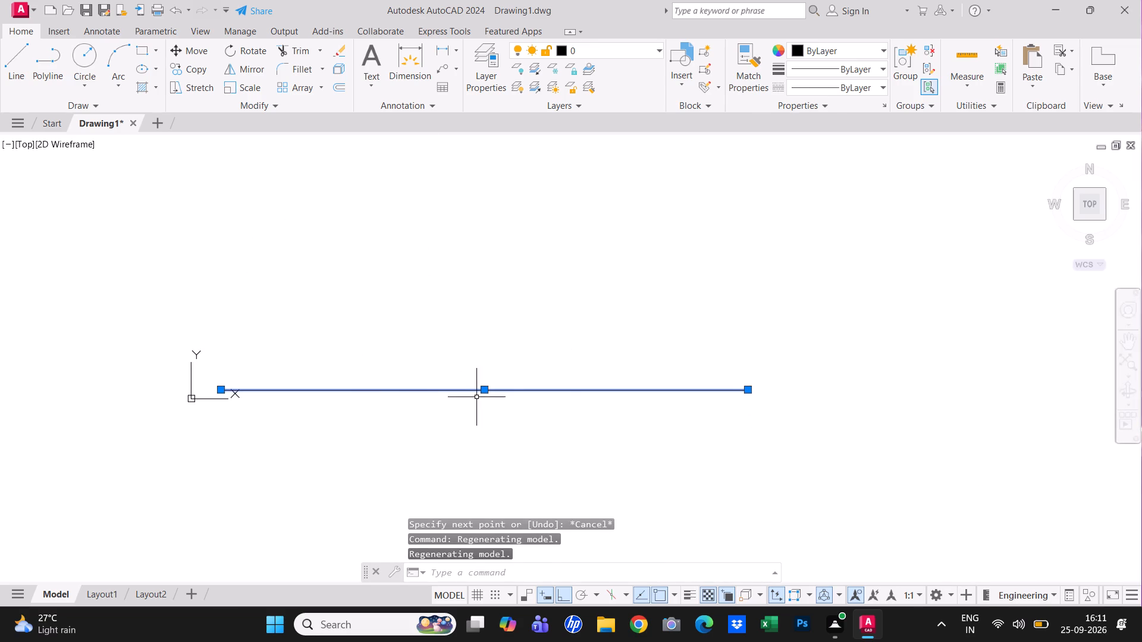
{"action": "left_click", "coordinate": [485, 390]}
{"action": "left_click", "coordinate": [651, 385]}
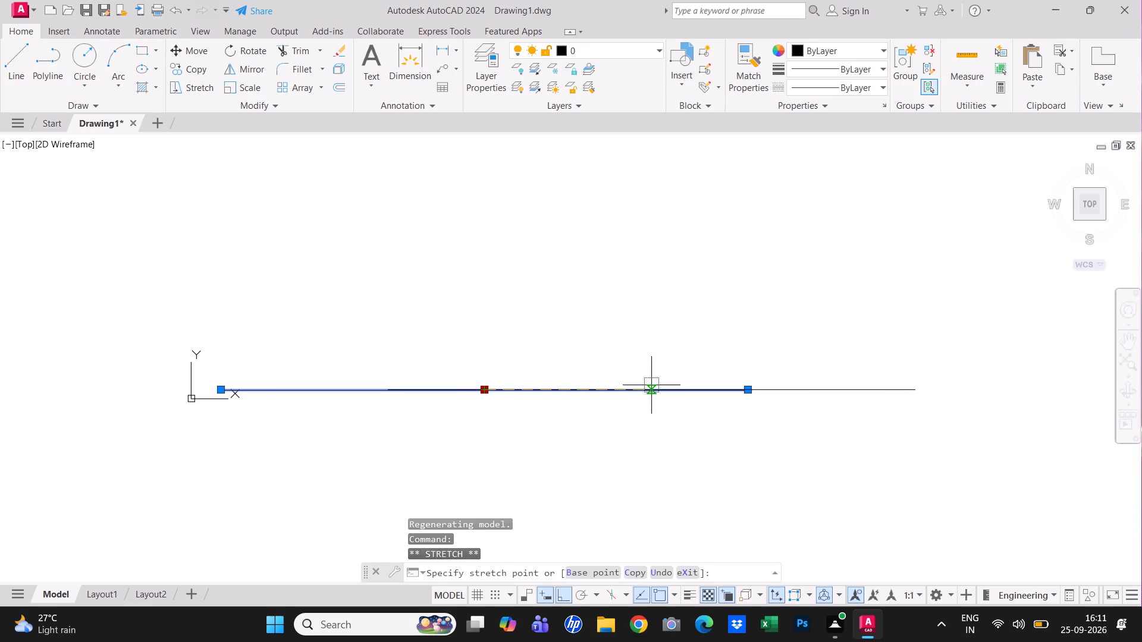
{"action": "key", "text": "Escape"}
{"action": "middle_click_drag", "start_coordinate": [669, 417], "coordinate": [519, 449]}
{"action": "key", "text": "Escape"}
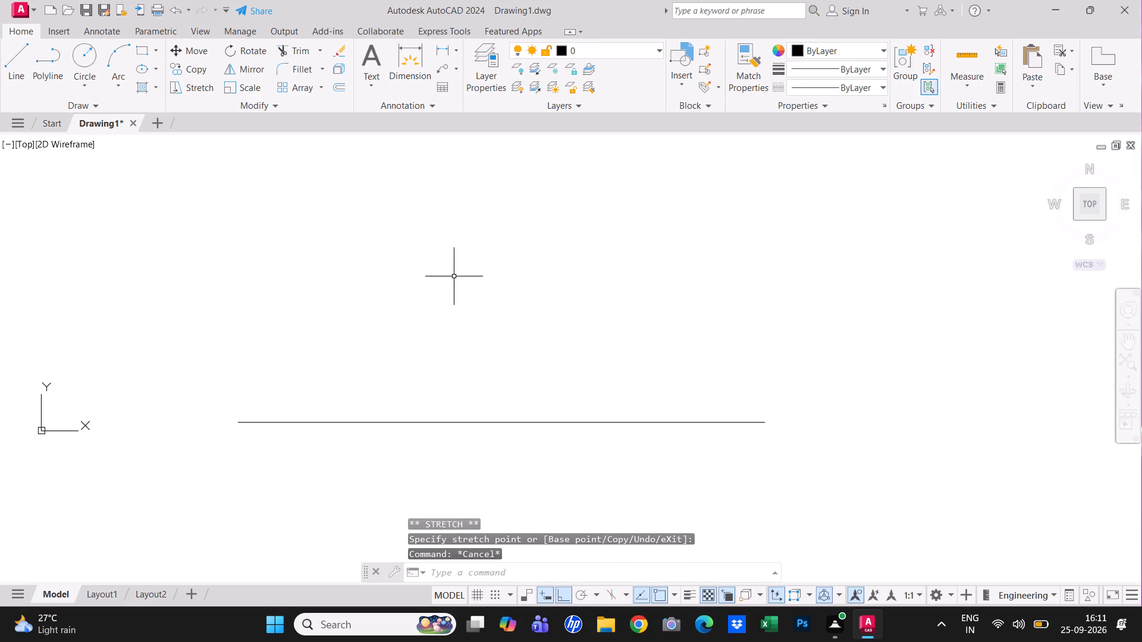
Draw a 40' line up from the bottom edge's left end, continue 25' to the right, and close back to the start.
{"action": "left_click", "coordinate": [10, 68]}
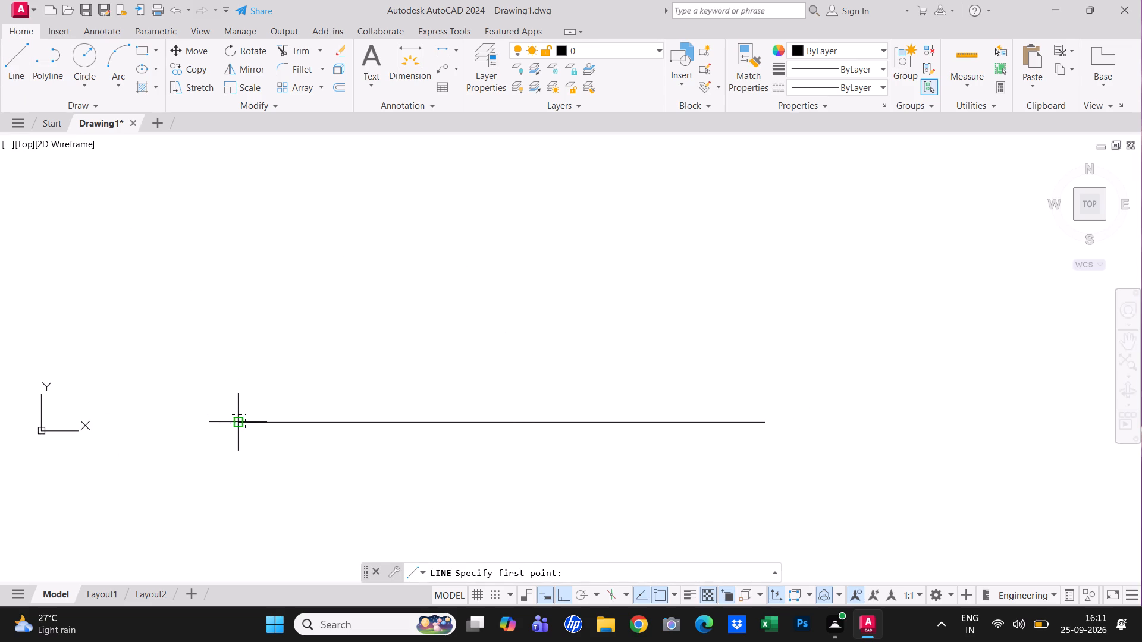
{"action": "left_click_drag", "start_coordinate": [236, 423], "coordinate": [205, 350]}
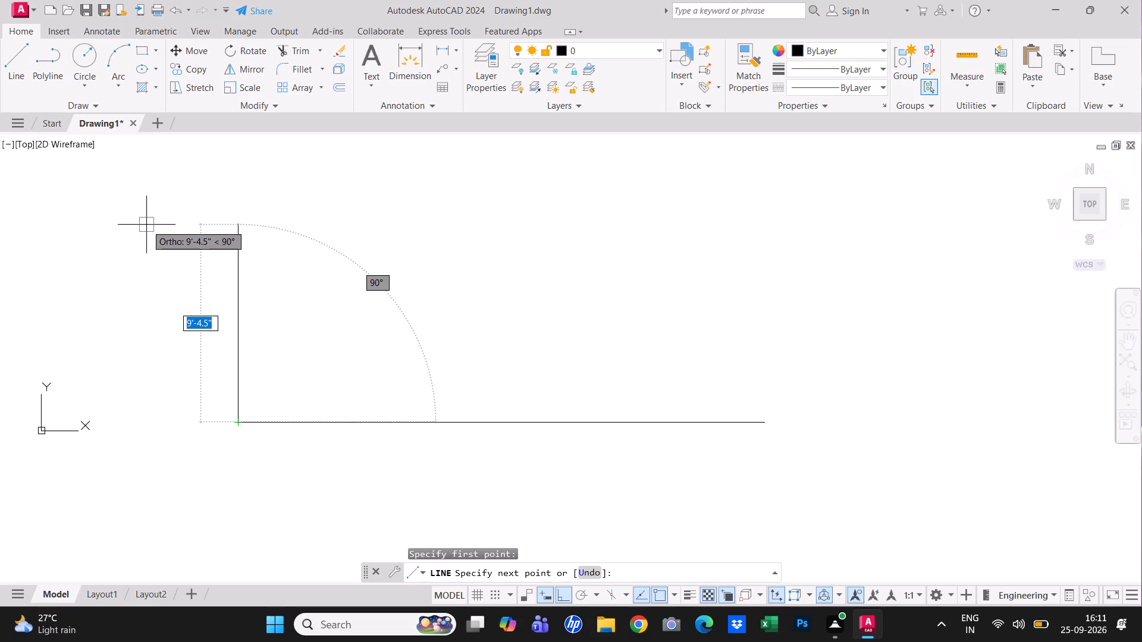
{"action": "type", "text": "40'"}
{"action": "key", "text": "Return"}
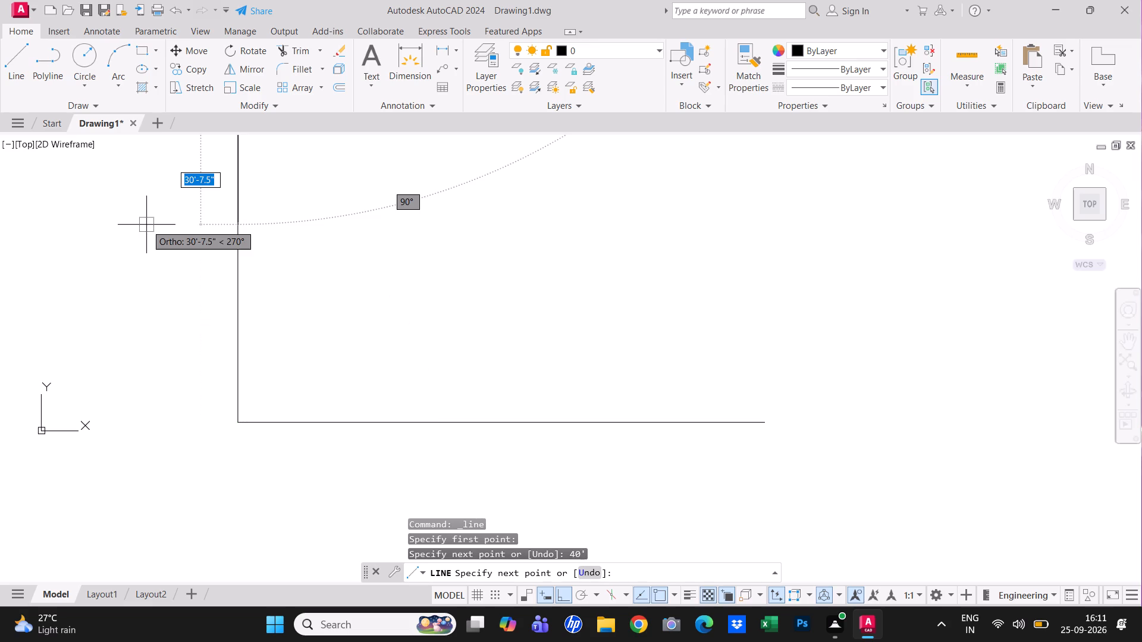
{"action": "scroll", "coordinate": [146, 224], "scroll_direction": "down", "scroll_amount": 4}
{"action": "scroll", "coordinate": [209, 351], "scroll_direction": "down", "scroll_amount": 4}
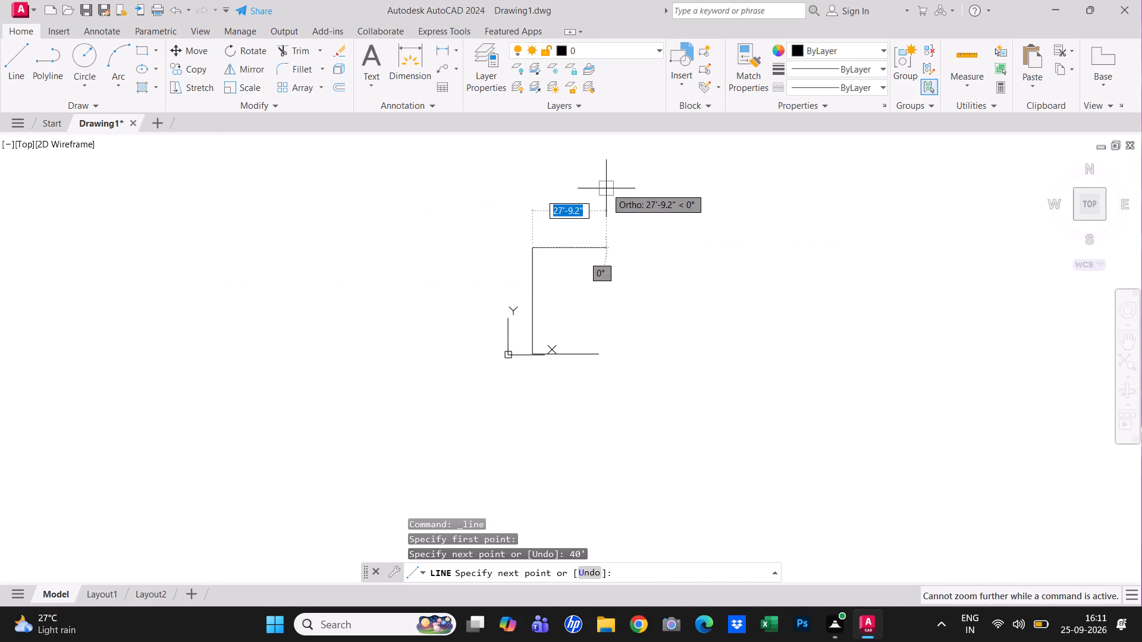
{"action": "scroll", "coordinate": [606, 188], "scroll_direction": "up", "scroll_amount": 1}
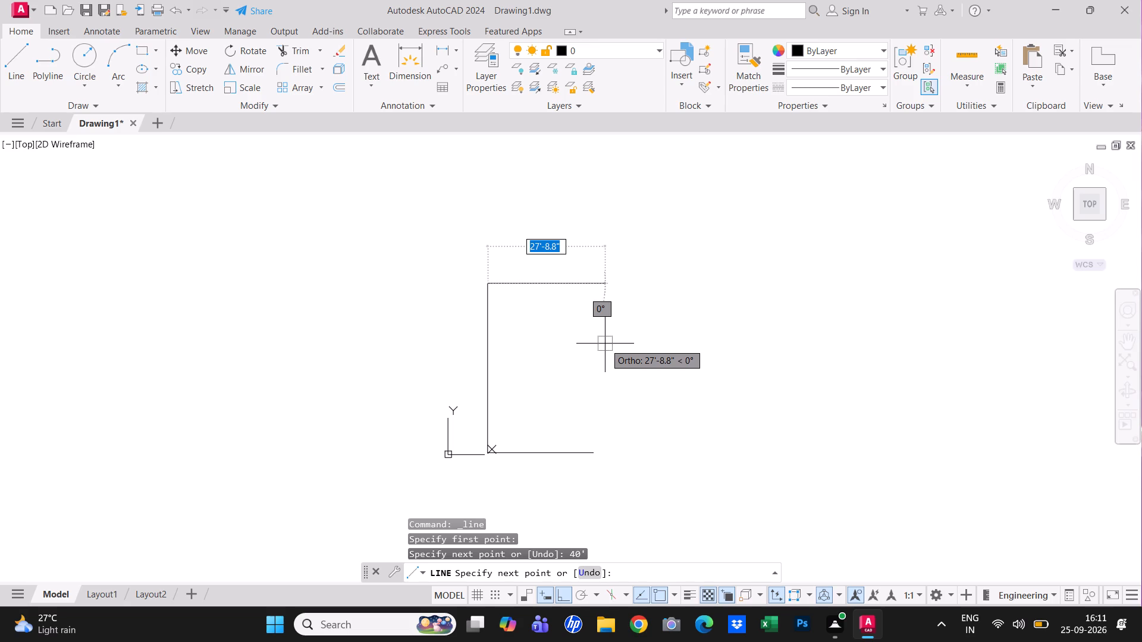
{"action": "type", "text": "25'"}
{"action": "key", "text": "Return"}
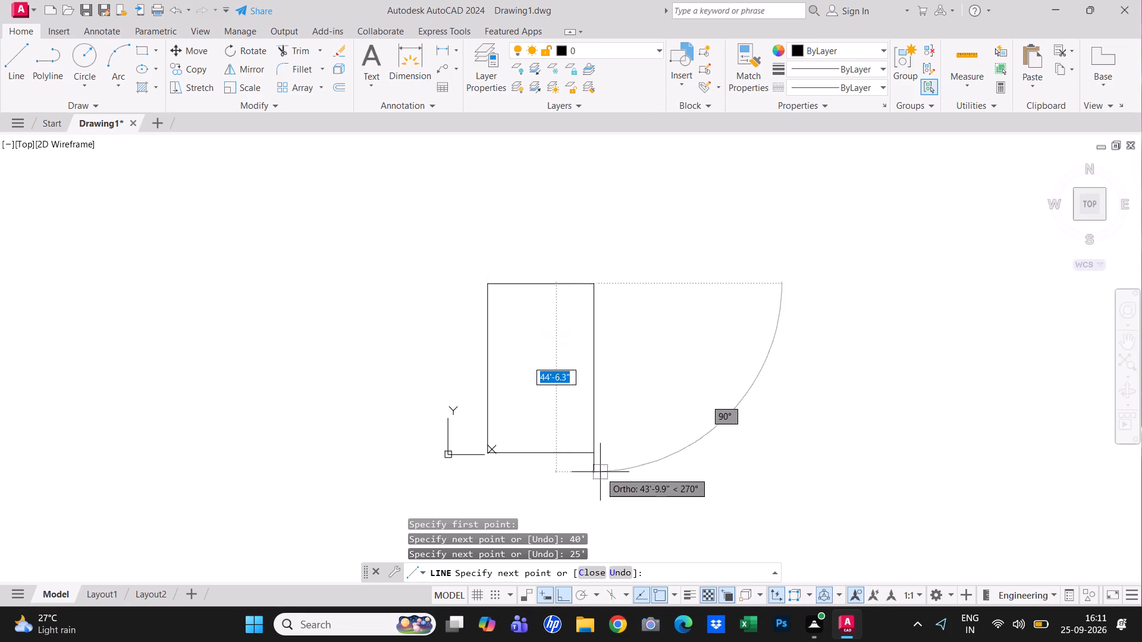
{"action": "left_click", "coordinate": [587, 569]}
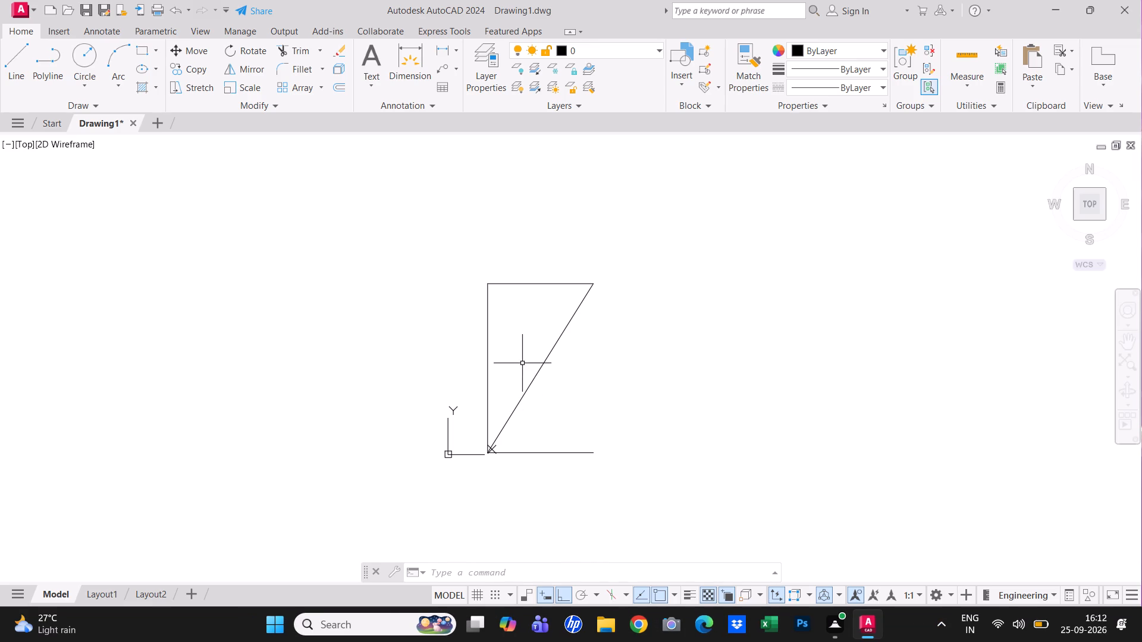
Stretch the diagonal closing line's lower end along the bottom edge to near its right end.
{"action": "left_click", "coordinate": [538, 381]}
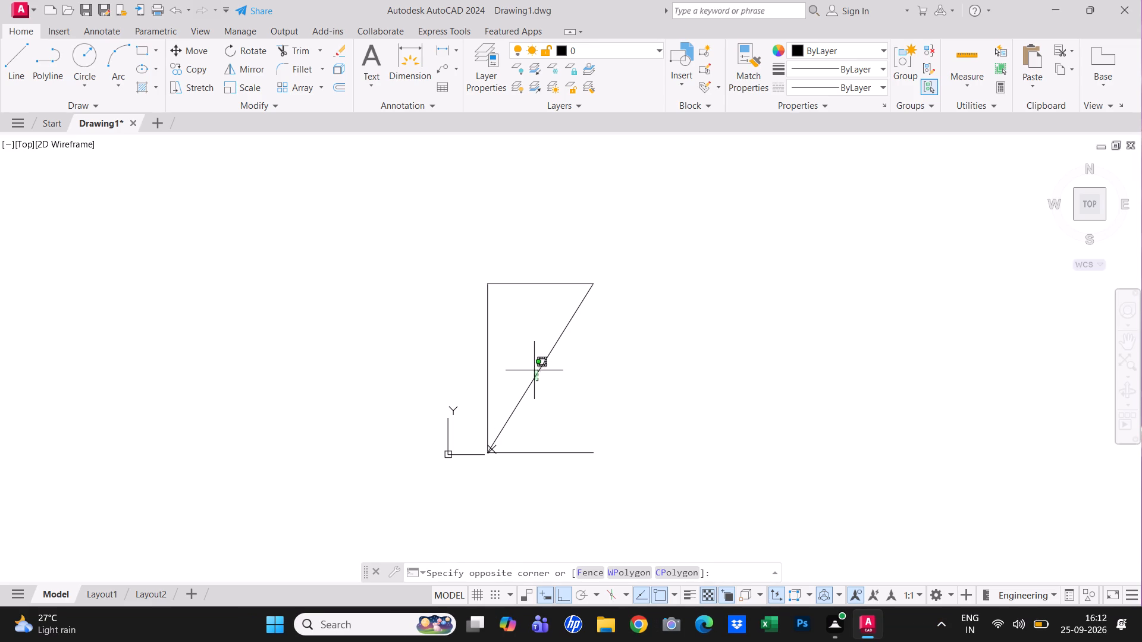
{"action": "left_click", "coordinate": [534, 370]}
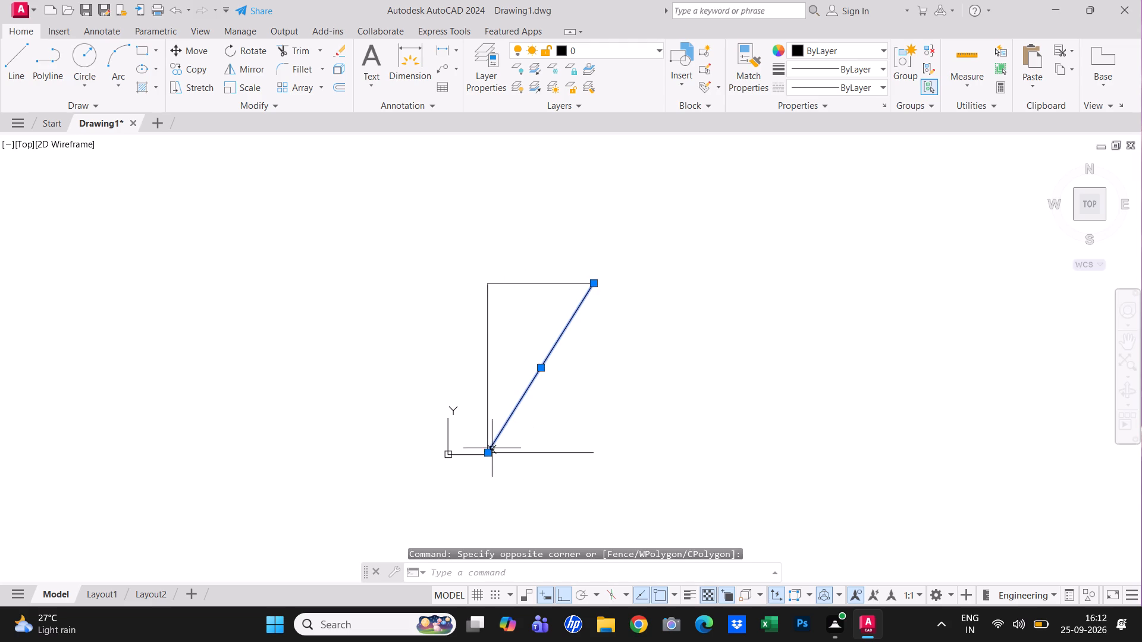
{"action": "left_click", "coordinate": [489, 451]}
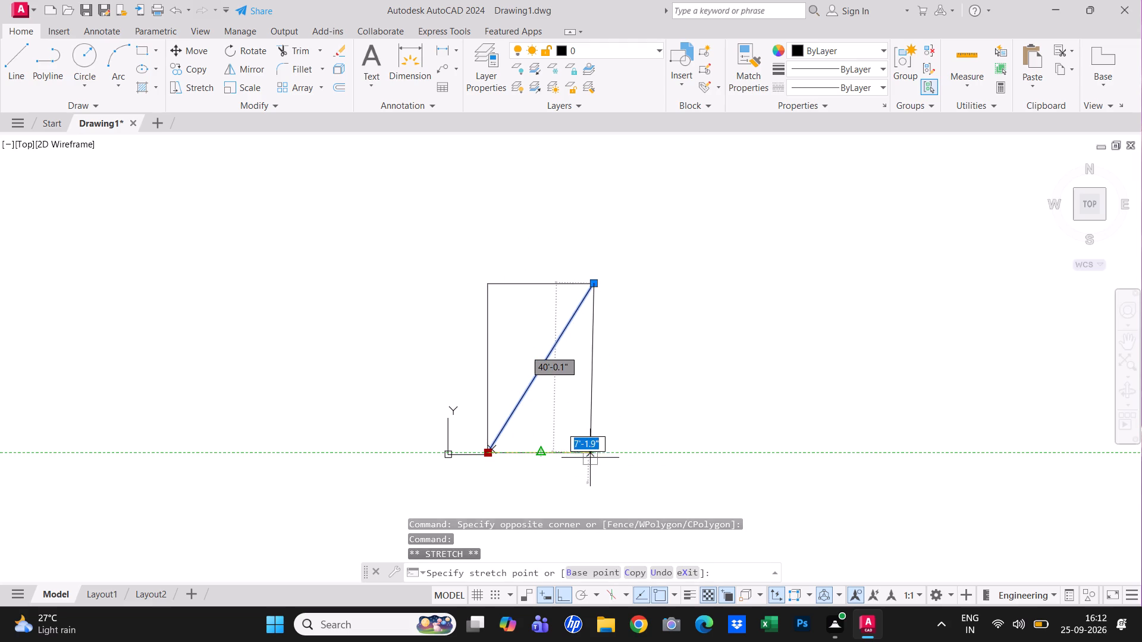
{"action": "left_click", "coordinate": [589, 453]}
{"action": "key", "text": "Escape"}
Stretch the slanted right side's lower end onto the right endpoint of the bottom edge.
{"action": "scroll", "coordinate": [601, 468], "scroll_direction": "up", "scroll_amount": 1}
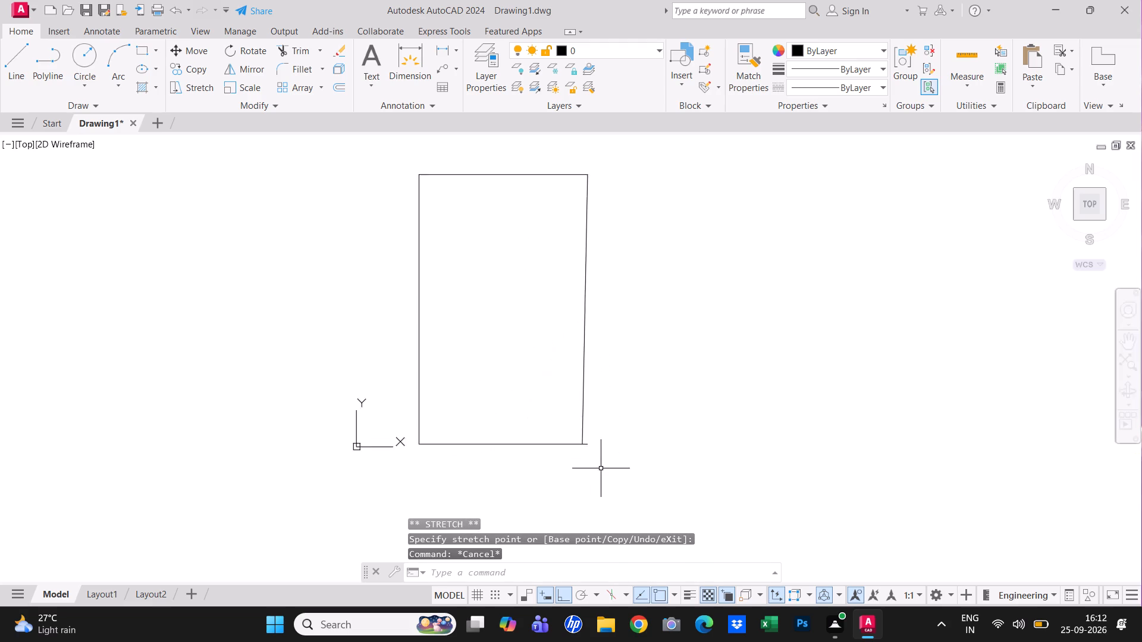
{"action": "scroll", "coordinate": [601, 468], "scroll_direction": "up", "scroll_amount": 1}
{"action": "left_click", "coordinate": [572, 420]}
{"action": "left_click", "coordinate": [568, 430]}
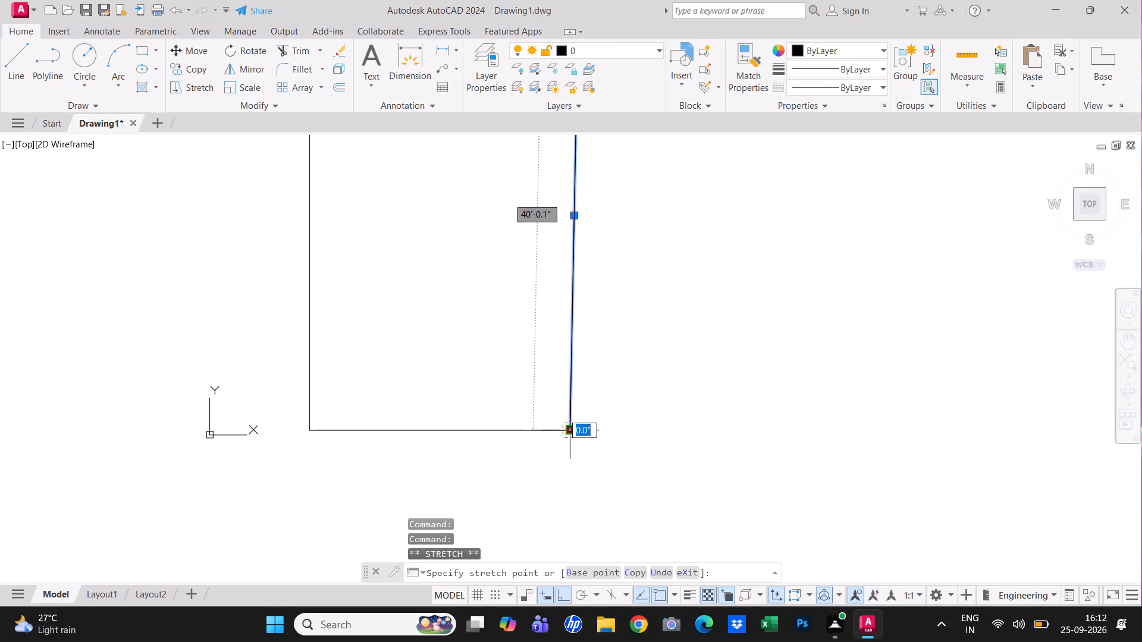
{"action": "scroll", "coordinate": [572, 432], "scroll_direction": "up", "scroll_amount": 7}
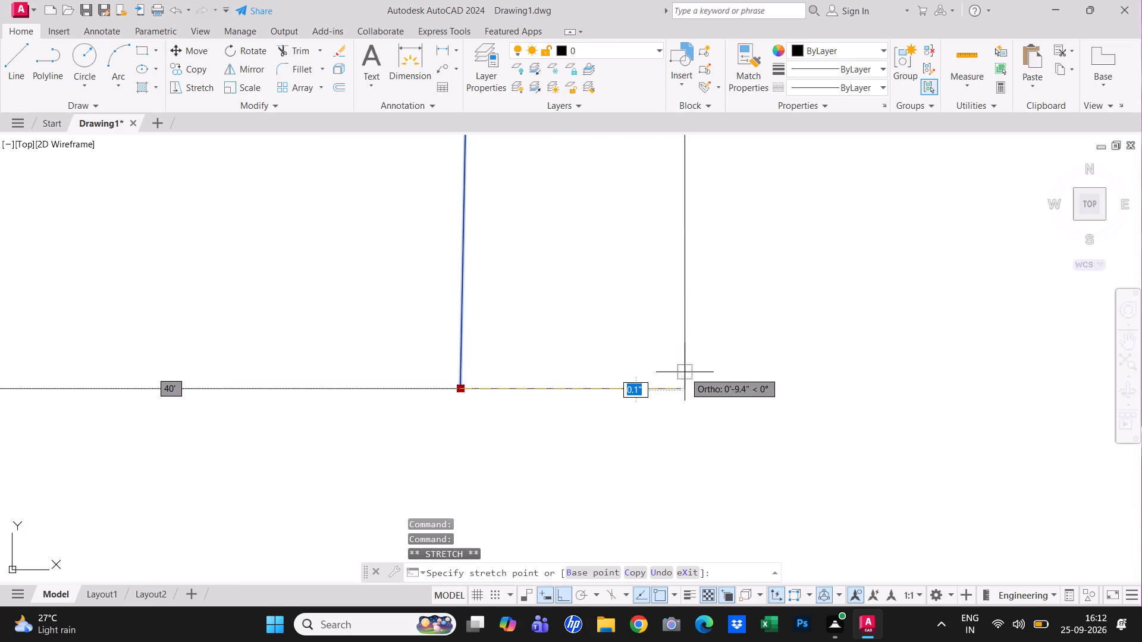
{"action": "left_click", "coordinate": [677, 388]}
{"action": "key", "text": "Escape"}
Move the entire 25' x 40' outline horizontally to the right, clear of the origin.
{"action": "scroll", "coordinate": [535, 419], "scroll_direction": "down", "scroll_amount": 2}
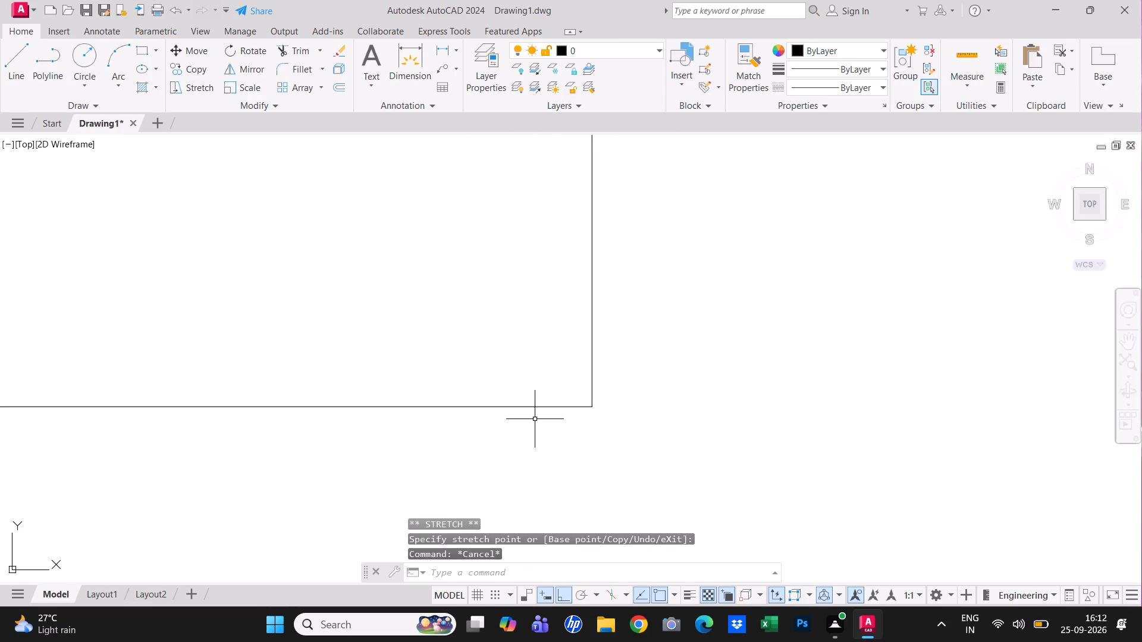
{"action": "scroll", "coordinate": [535, 419], "scroll_direction": "down", "scroll_amount": 4}
{"action": "key", "text": "Escape"}
{"action": "scroll", "coordinate": [541, 414], "scroll_direction": "down", "scroll_amount": 5}
{"action": "middle_click_drag", "start_coordinate": [555, 418], "coordinate": [671, 432]}
{"action": "key", "text": "Escape"}
{"action": "key", "text": "Escape"}
{"action": "scroll", "coordinate": [671, 432], "scroll_direction": "up", "scroll_amount": 2}
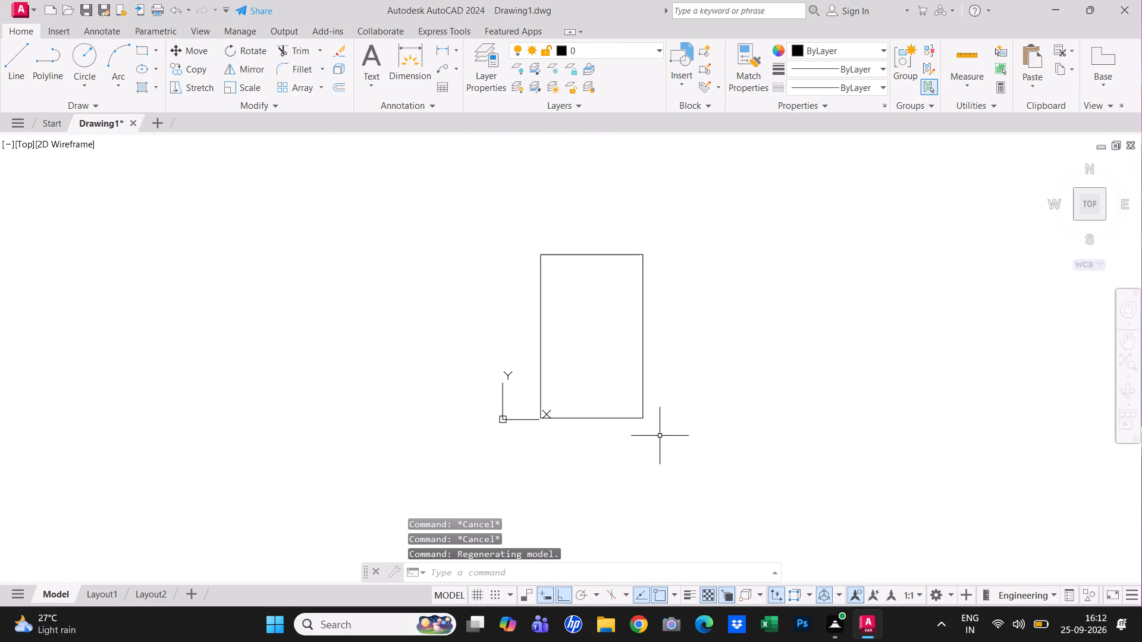
{"action": "left_click", "coordinate": [660, 436]}
{"action": "left_click", "coordinate": [485, 226]}
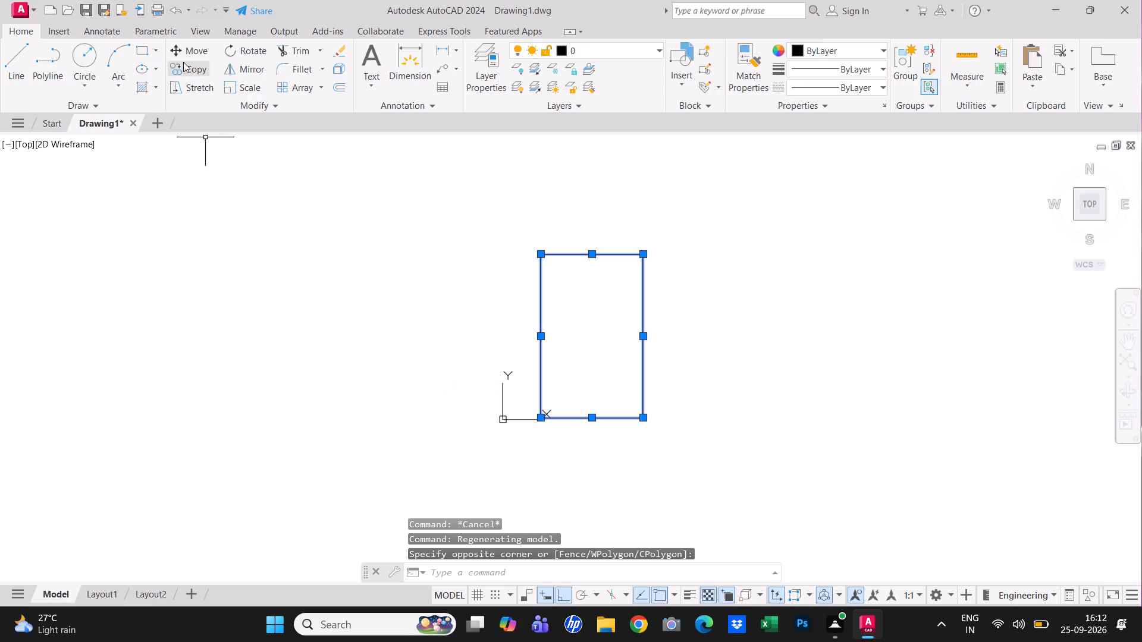
{"action": "left_click", "coordinate": [197, 46]}
{"action": "left_click", "coordinate": [161, 159]}
{"action": "left_click", "coordinate": [313, 184]}
{"action": "key", "text": "Escape"}
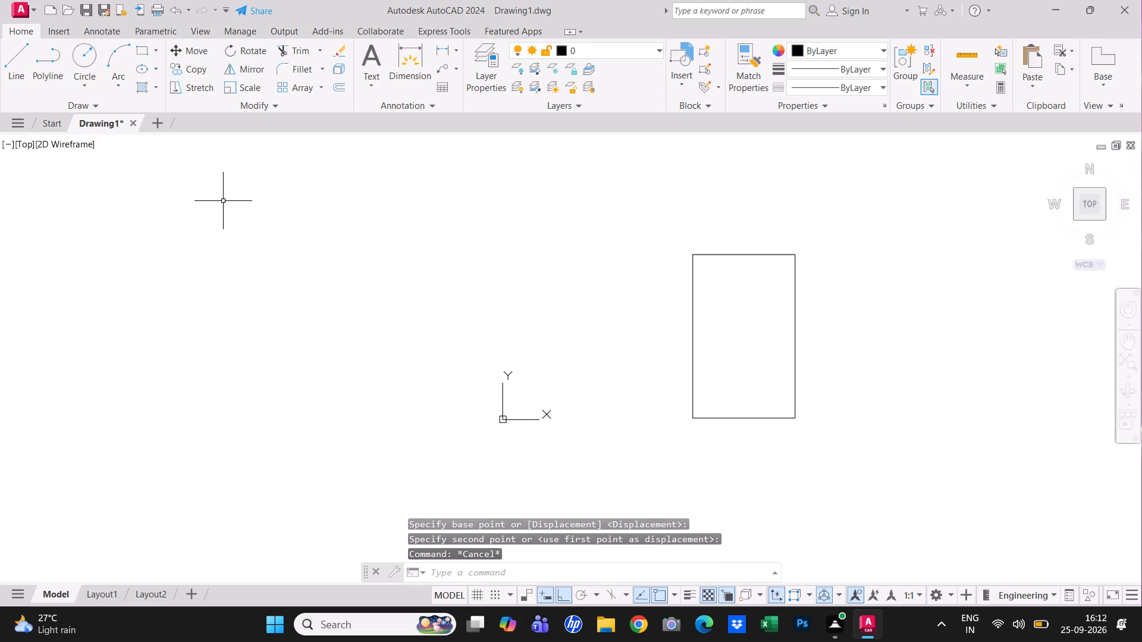
Save the drawing to the Desktop under the file name "Drawing1 4bhk" as an AutoCAD 2018 drawing.
{"action": "middle_click_drag", "start_coordinate": [733, 277], "coordinate": [511, 319]}
{"action": "key", "text": "Escape"}
{"action": "middle_click_drag", "start_coordinate": [512, 328], "coordinate": [639, 323]}
{"action": "scroll", "coordinate": [513, 328], "scroll_direction": "up", "scroll_amount": 1}
{"action": "key", "text": "Escape"}
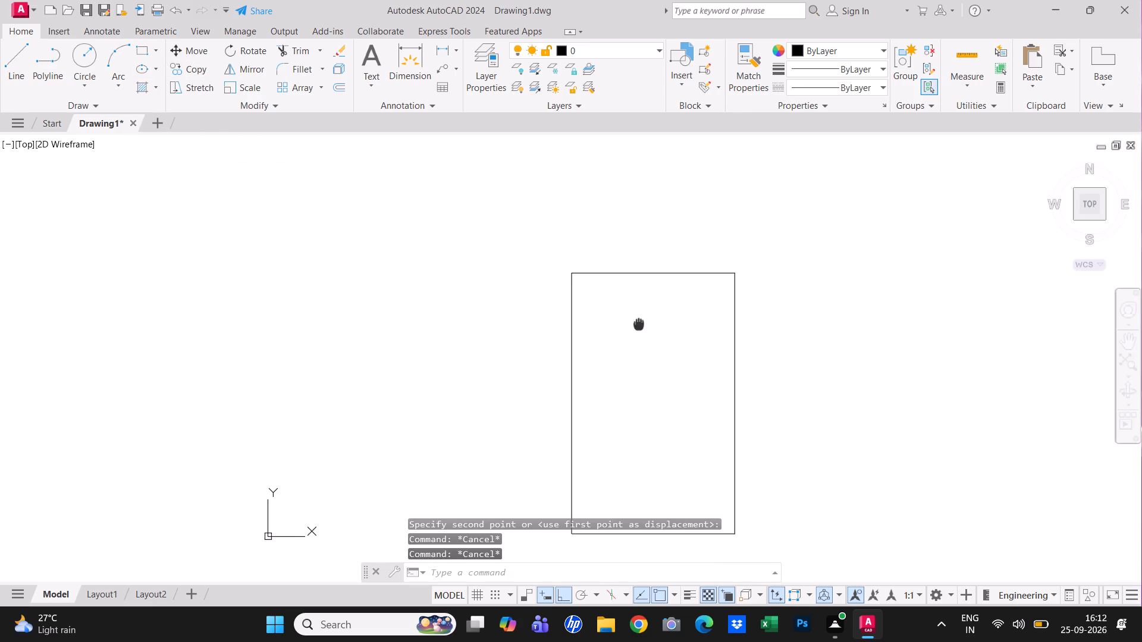
{"action": "middle_click_drag", "start_coordinate": [639, 323], "coordinate": [635, 291]}
{"action": "key", "text": "ctrl+s"}
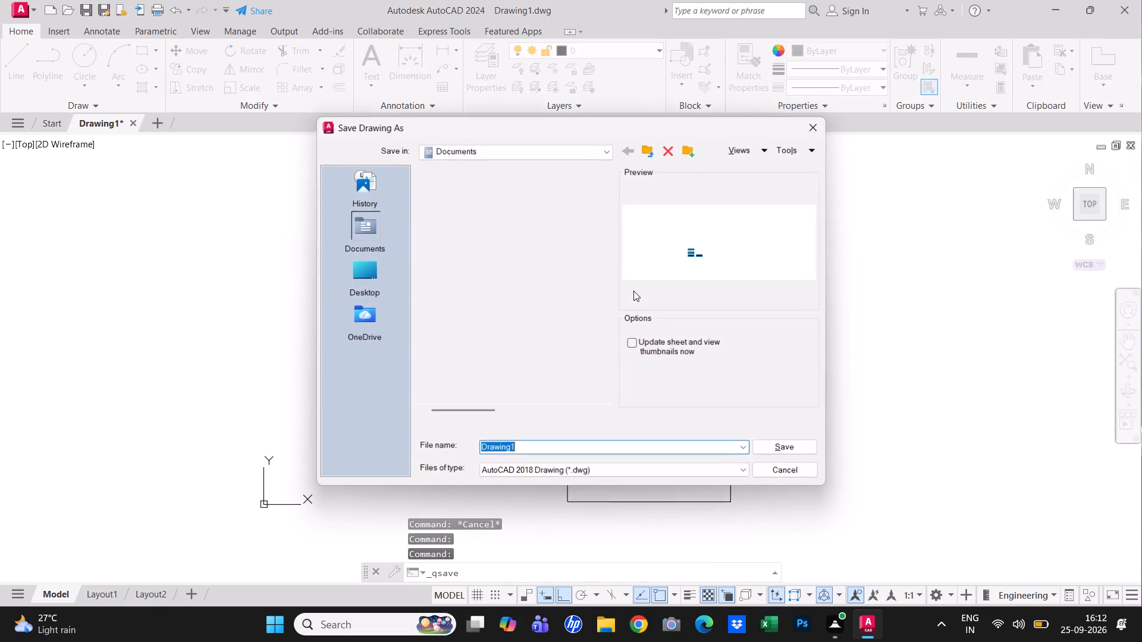
{"action": "left_click", "coordinate": [357, 269]}
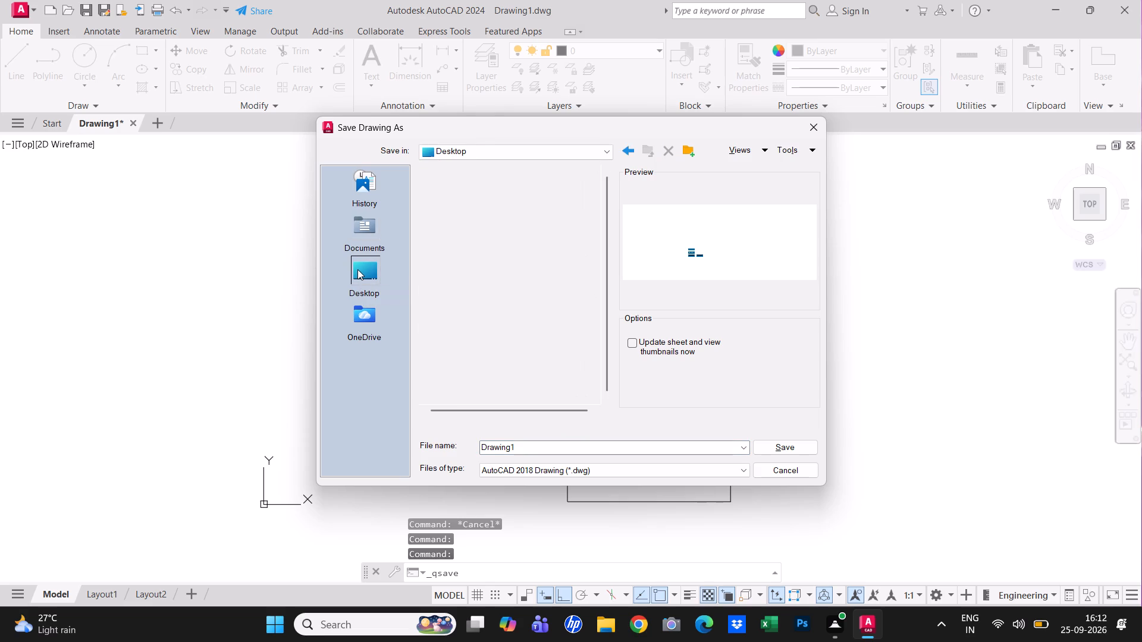
{"action": "left_click", "coordinate": [565, 445]}
{"action": "left_click", "coordinate": [565, 445]}
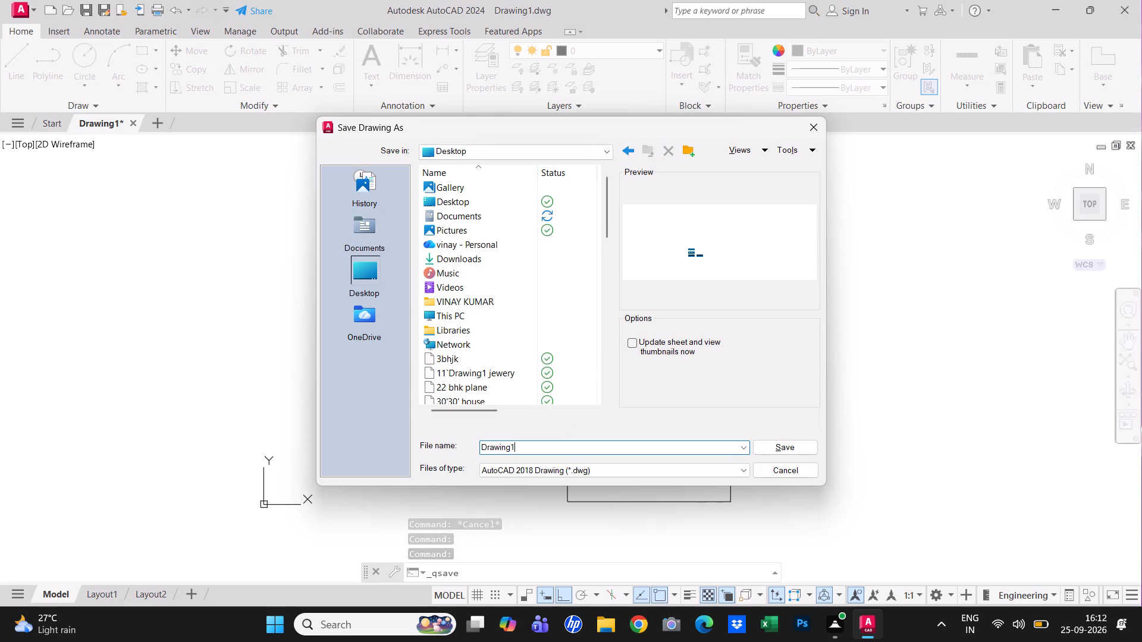
{"action": "key", "text": "space"}
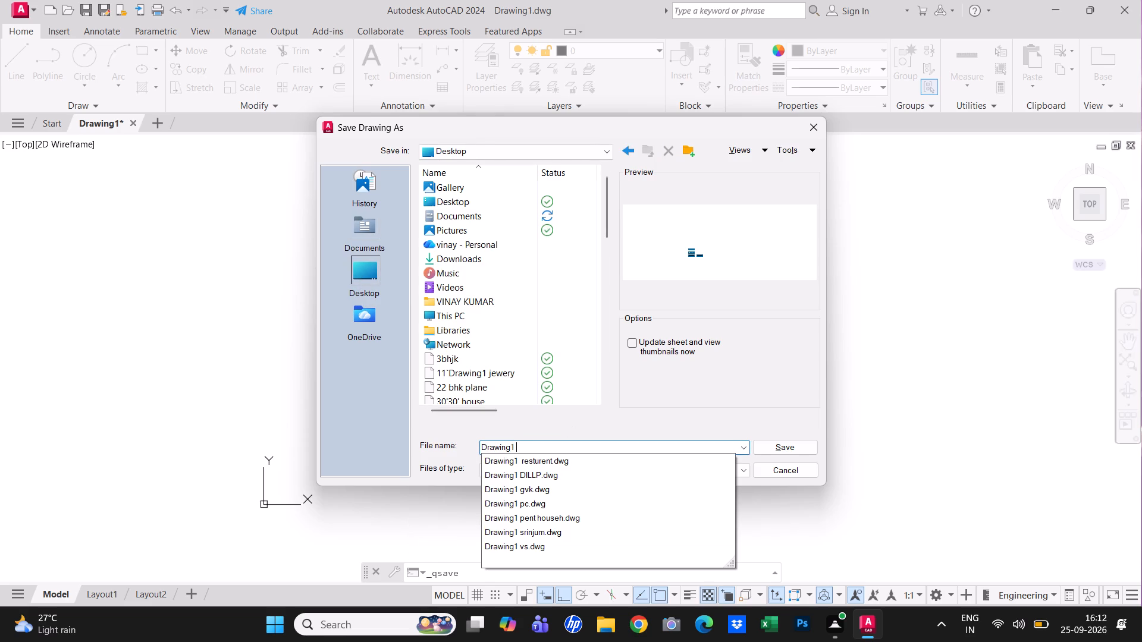
{"action": "type", "text": "4bhk"}
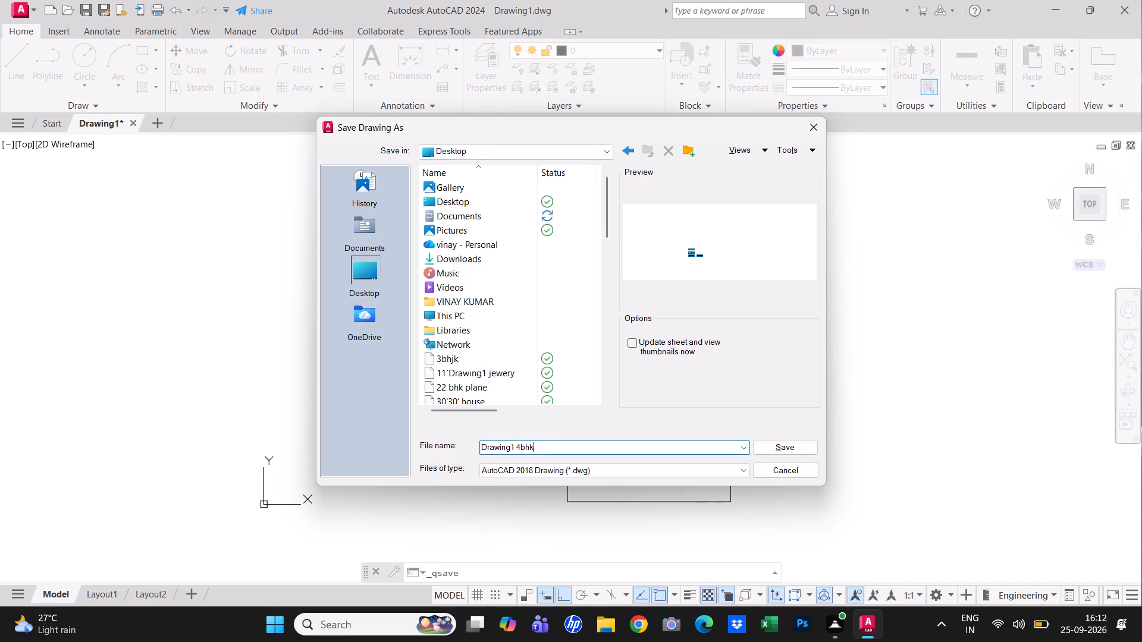
{"action": "left_click", "coordinate": [770, 449]}
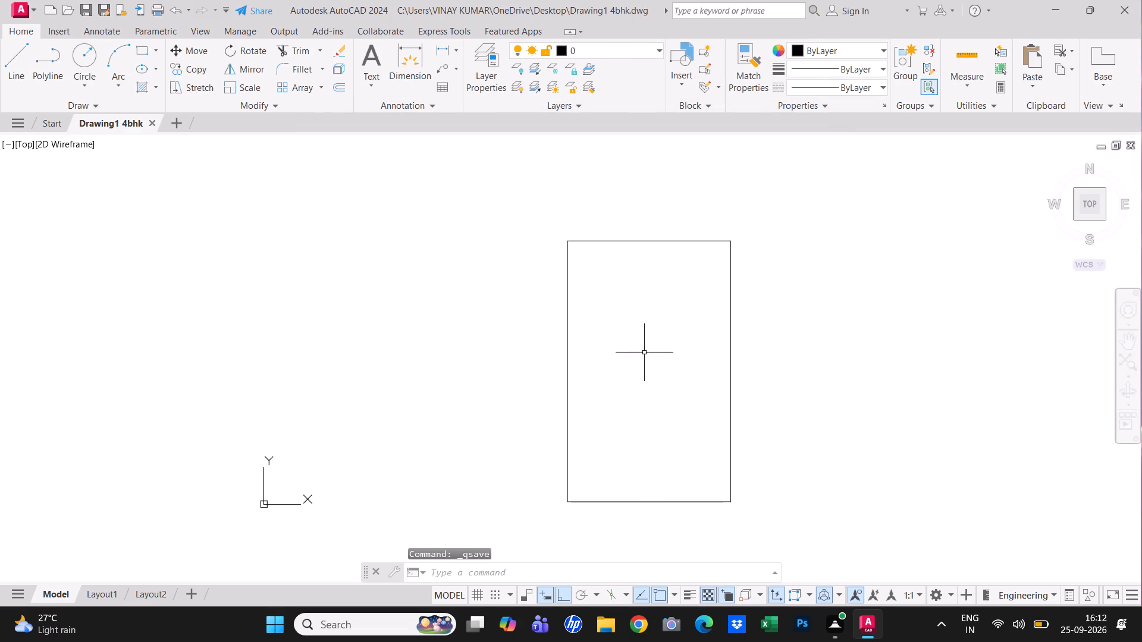
Offset all four sides of the 25' x 40' outline inward by 9" for the outer walls.
{"action": "type", "text": "o"}
{"action": "key", "text": "space"}
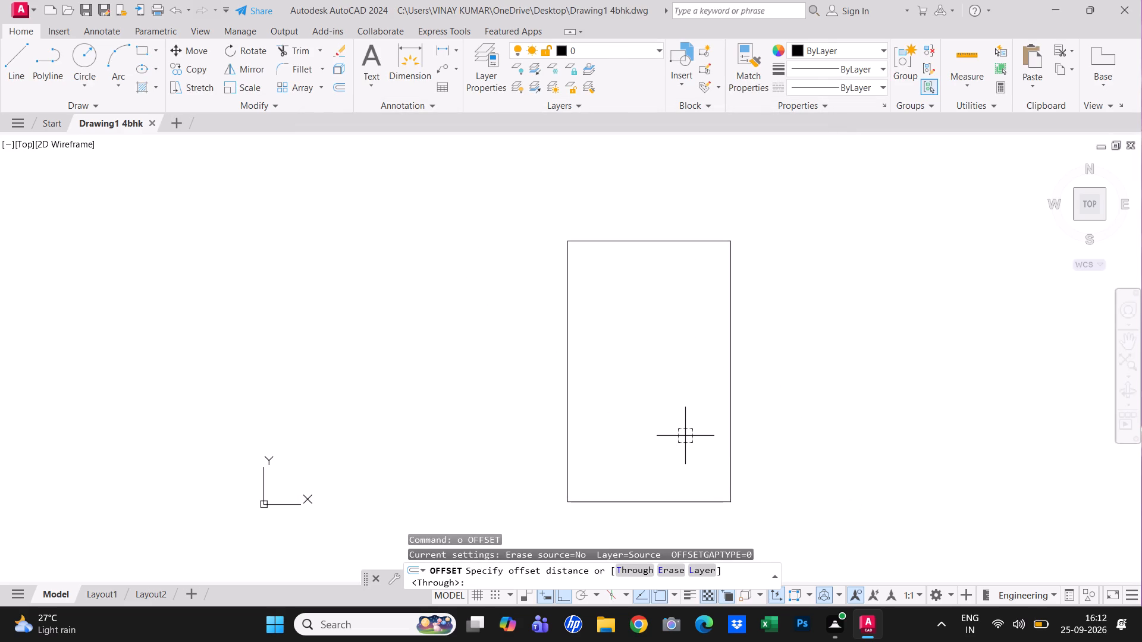
{"action": "type", "text": "9\""}
{"action": "key", "text": "Return"}
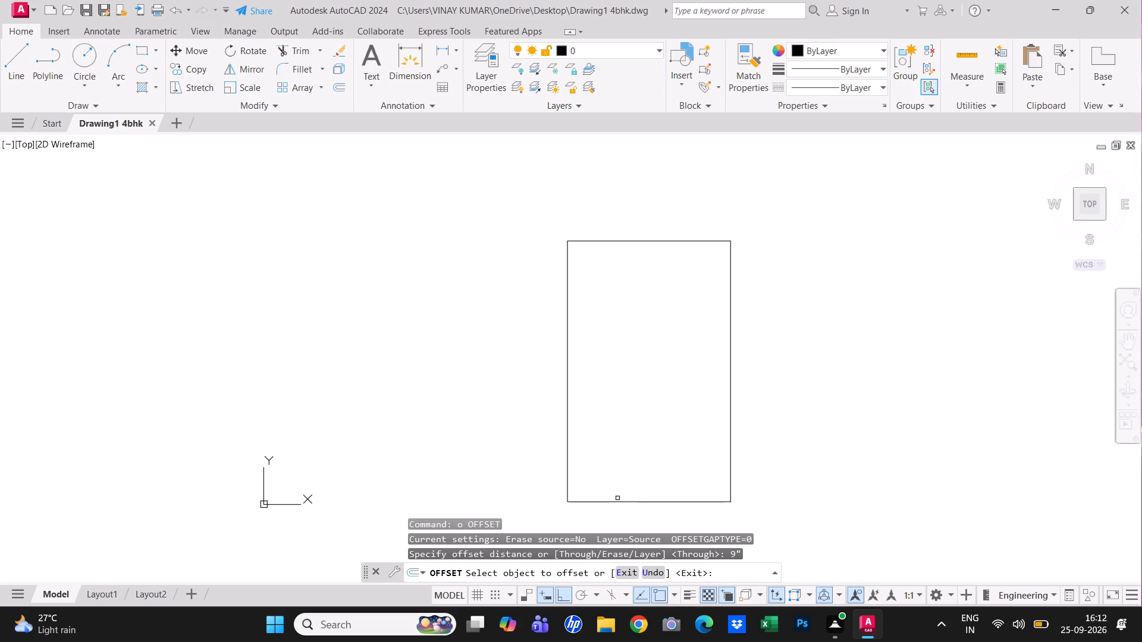
{"action": "left_click_drag", "start_coordinate": [619, 502], "coordinate": [620, 490]}
{"action": "left_click", "coordinate": [642, 429]}
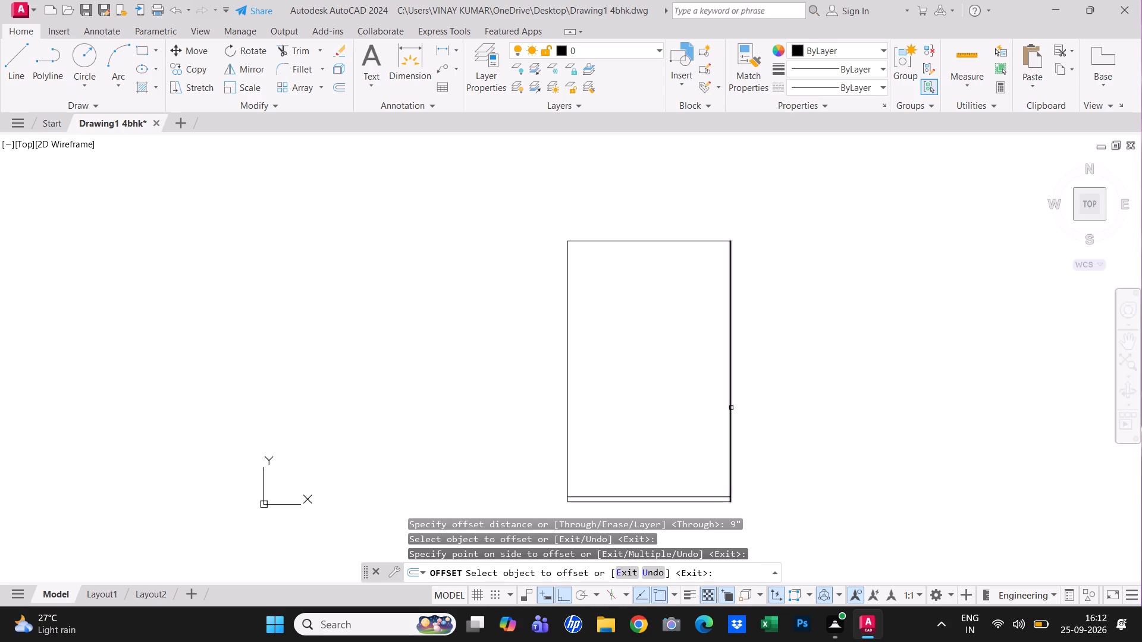
{"action": "left_click", "coordinate": [731, 408]}
{"action": "left_click", "coordinate": [684, 401]}
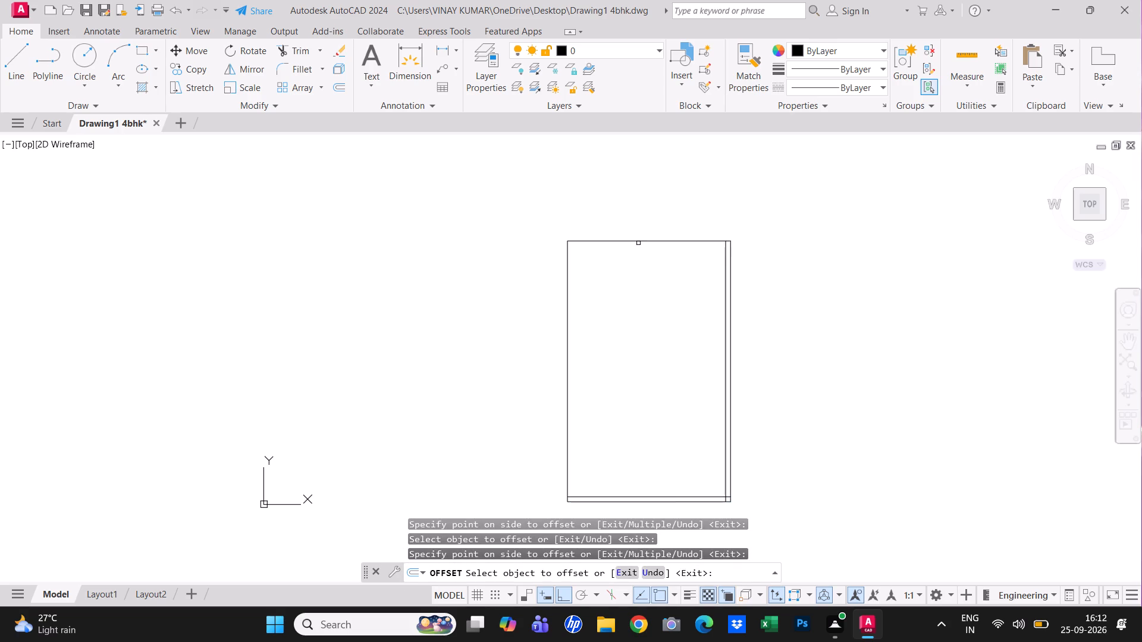
{"action": "left_click", "coordinate": [638, 241]}
{"action": "left_click", "coordinate": [660, 287]}
{"action": "left_click_drag", "start_coordinate": [568, 306], "coordinate": [580, 306]}
{"action": "left_click", "coordinate": [610, 304]}
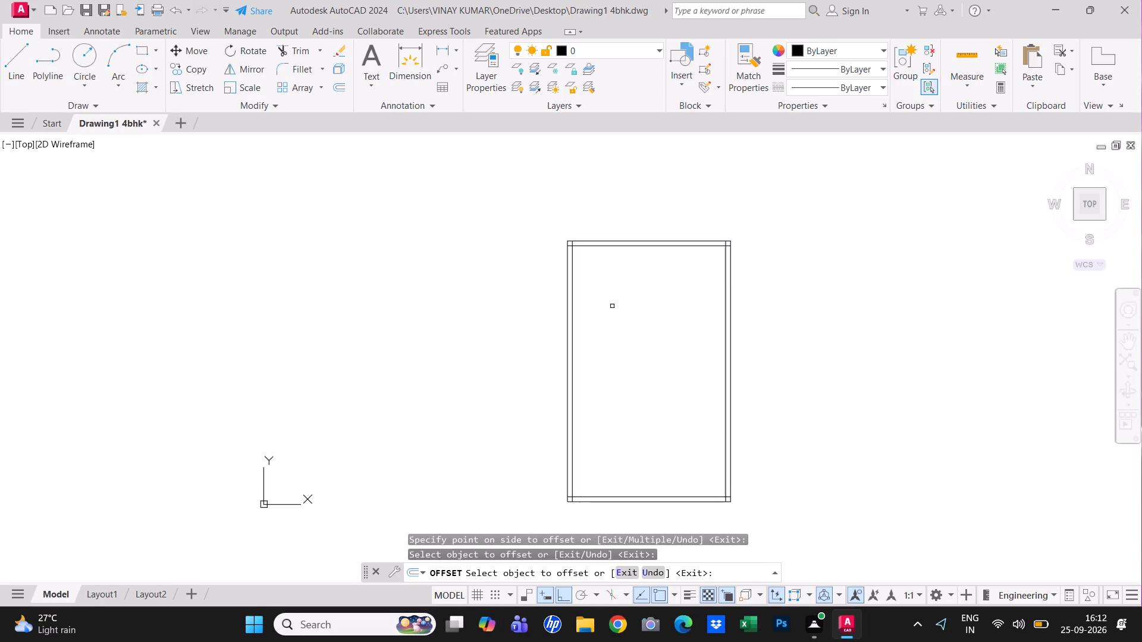
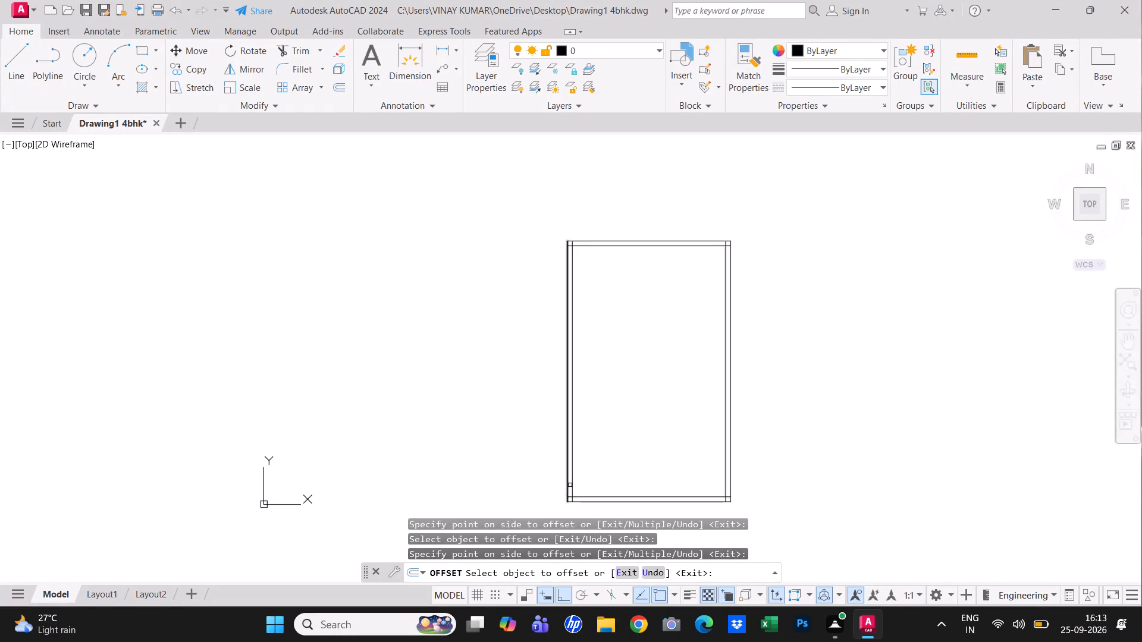
Offset the left wall's inner line 12' to the right using the Through option.
{"action": "key", "text": "Escape"}
{"action": "key", "text": "Escape"}
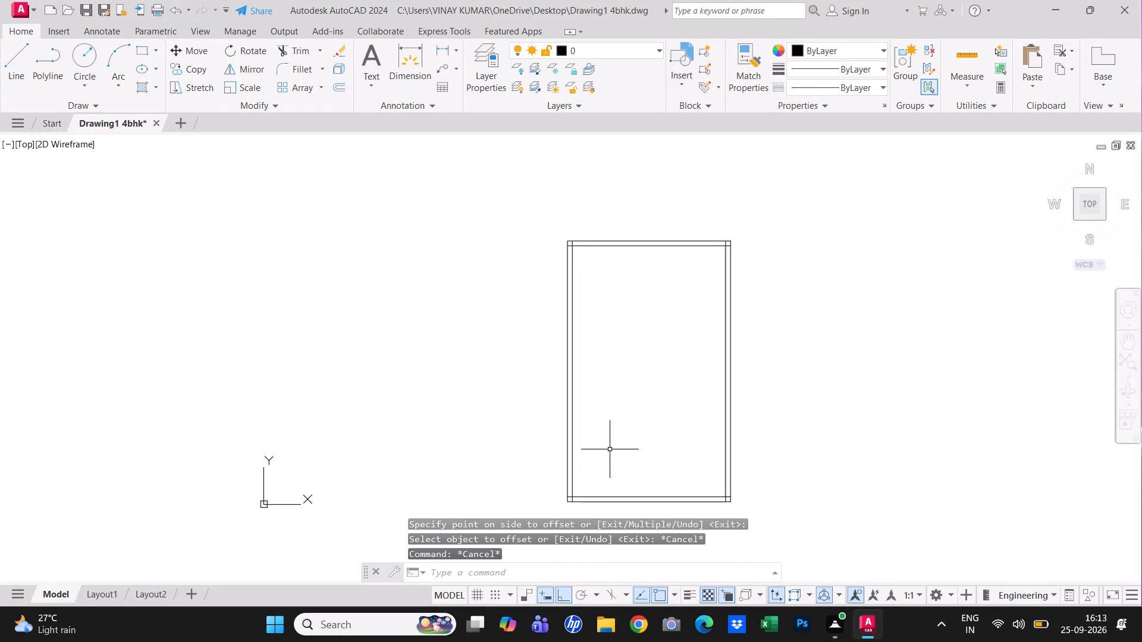
{"action": "key", "text": "o"}
{"action": "key", "text": "space"}
{"action": "type", "text": "t"}
{"action": "key", "text": "space"}
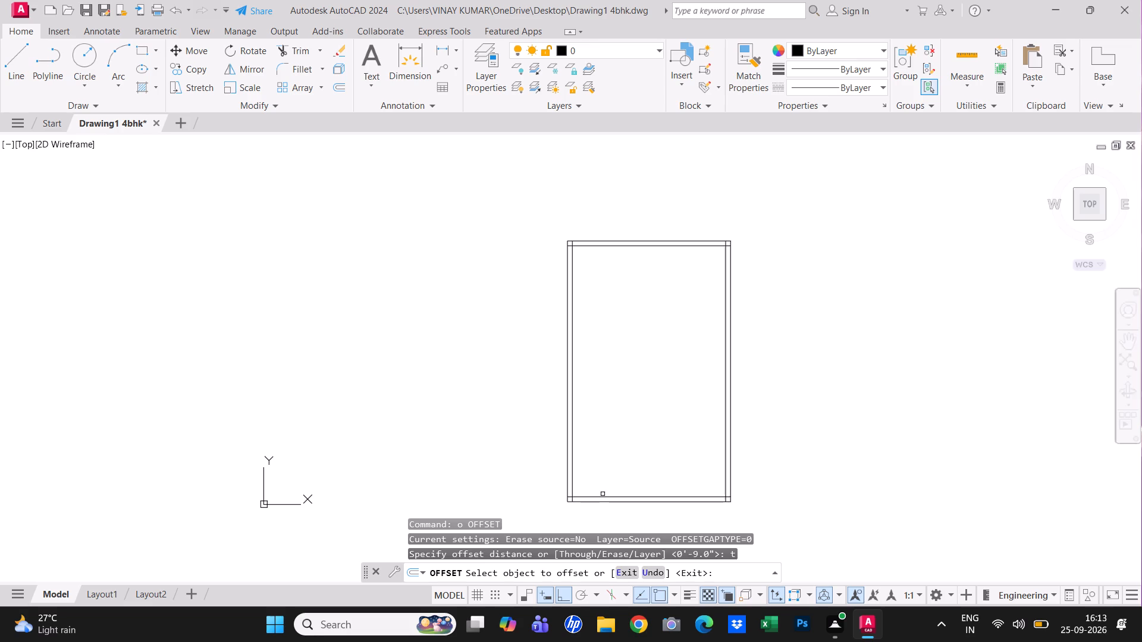
{"action": "left_click", "coordinate": [574, 473]}
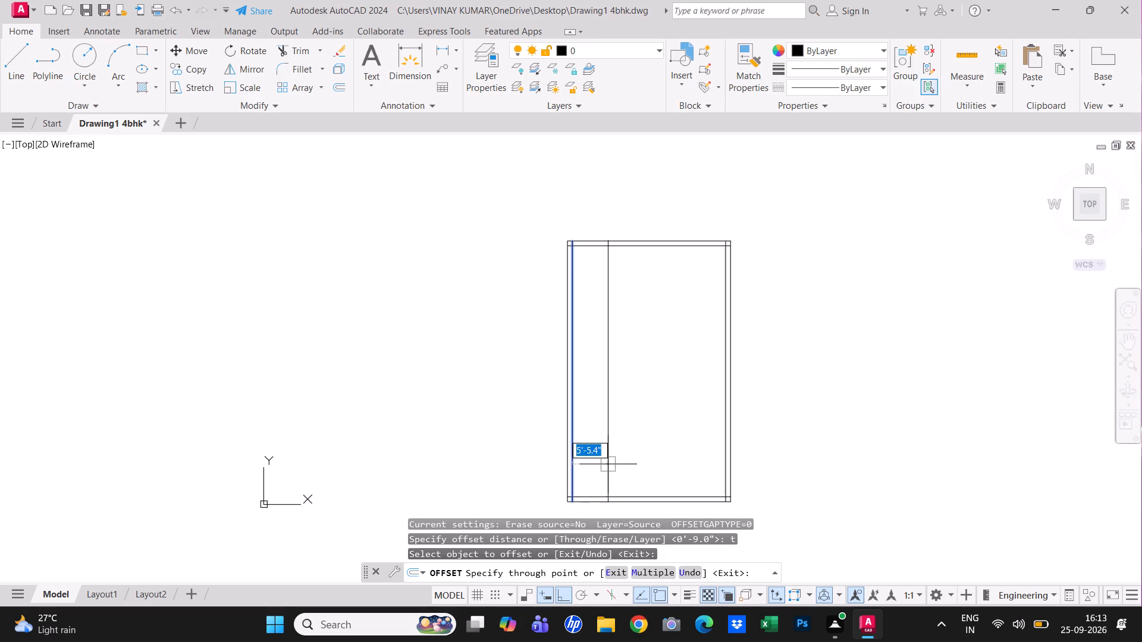
{"action": "type", "text": "12'"}
{"action": "key", "text": "Return"}
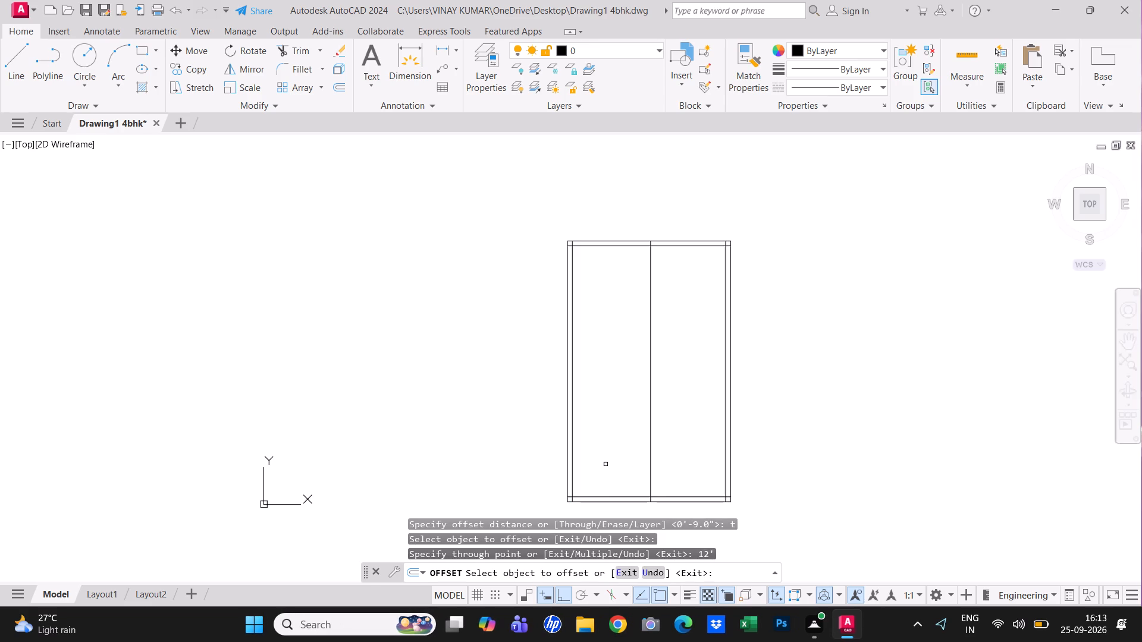
Offset the bottom wall's inner line 14'6" upward across the plan.
{"action": "left_click", "coordinate": [610, 496]}
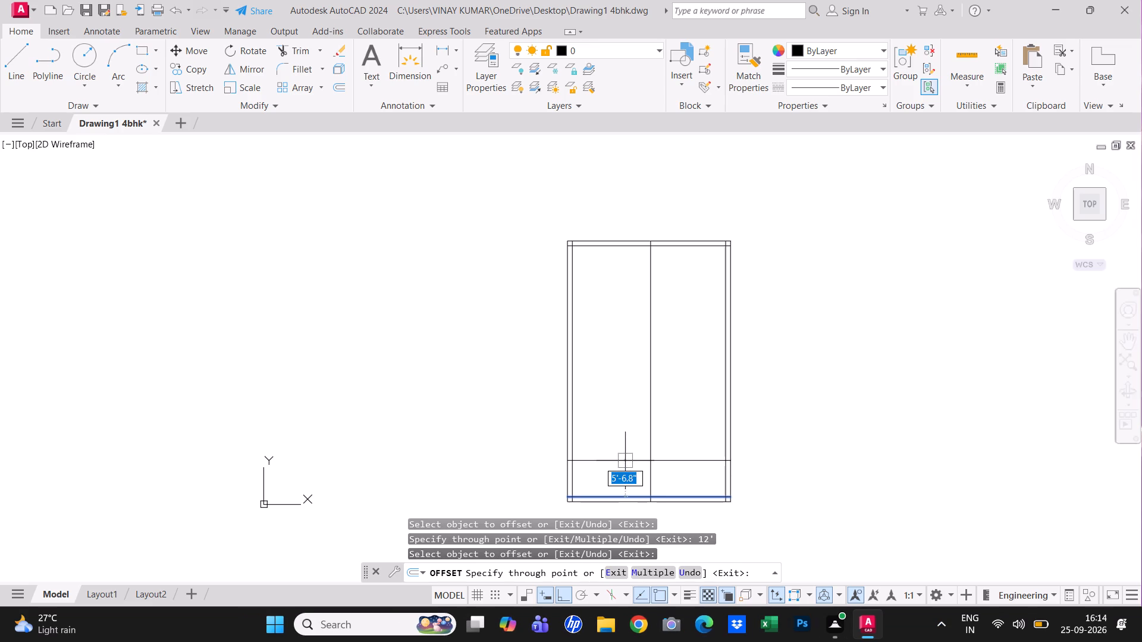
{"action": "type", "text": "14"}
{"action": "type", "text": "'6\""}
{"action": "key", "text": "Return"}
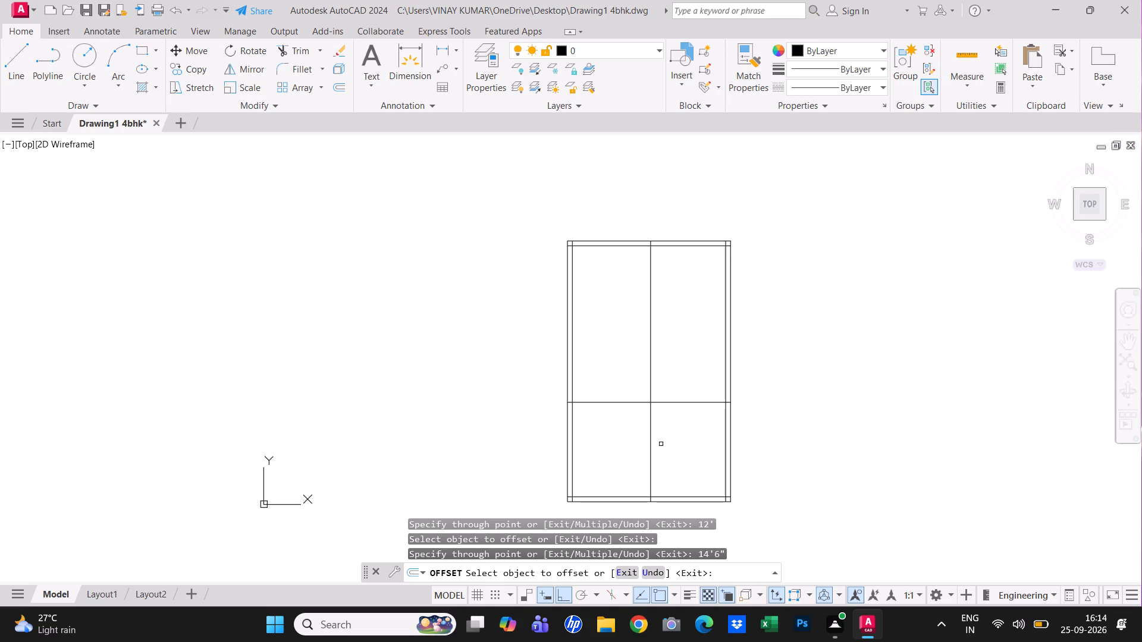
{"action": "key", "text": "Escape"}
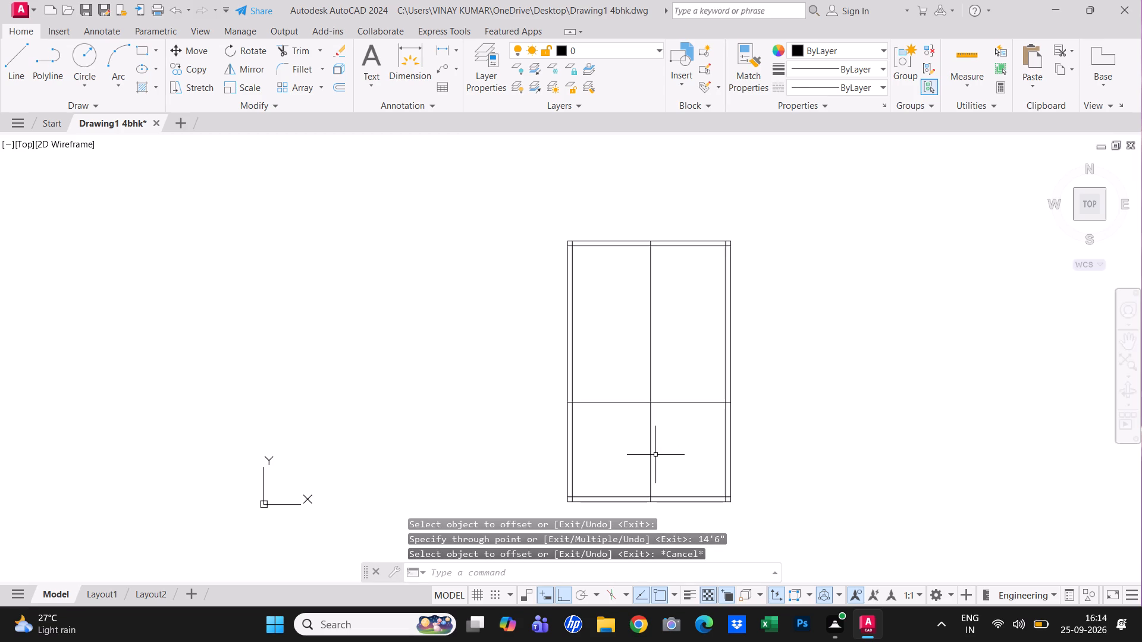
Offset the vertical and horizontal partition lines by 6", rightward and upward respectively, to give both walls thickness.
{"action": "type", "text": "o t"}
{"action": "key", "text": "space"}
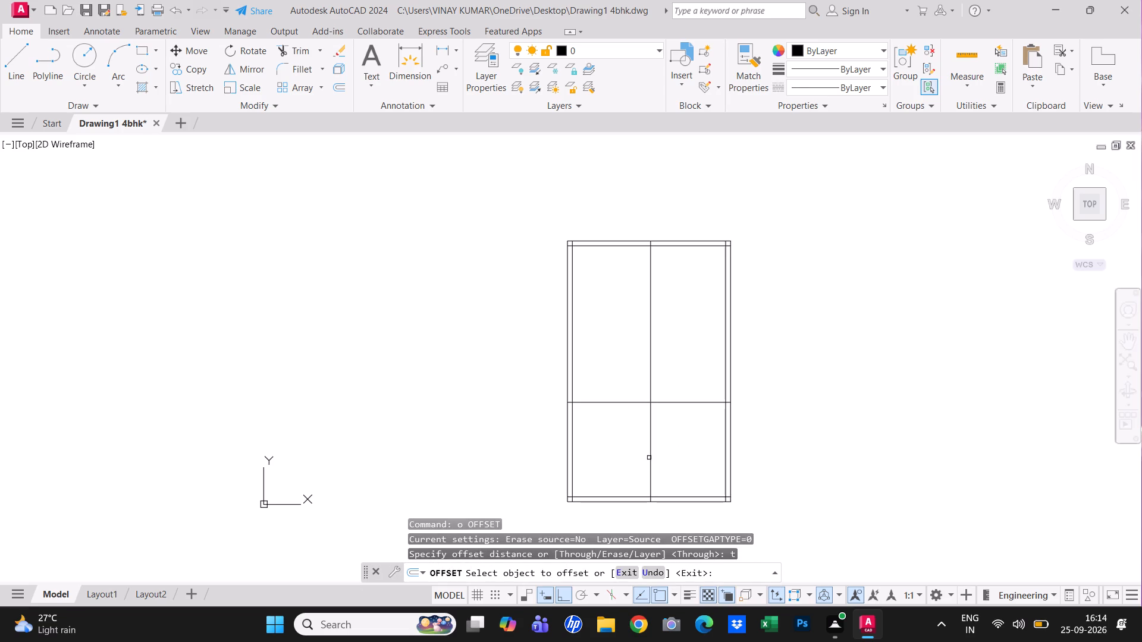
{"action": "left_click", "coordinate": [650, 457]}
{"action": "type", "text": "6\""}
{"action": "key", "text": "Return"}
{"action": "left_click", "coordinate": [637, 403]}
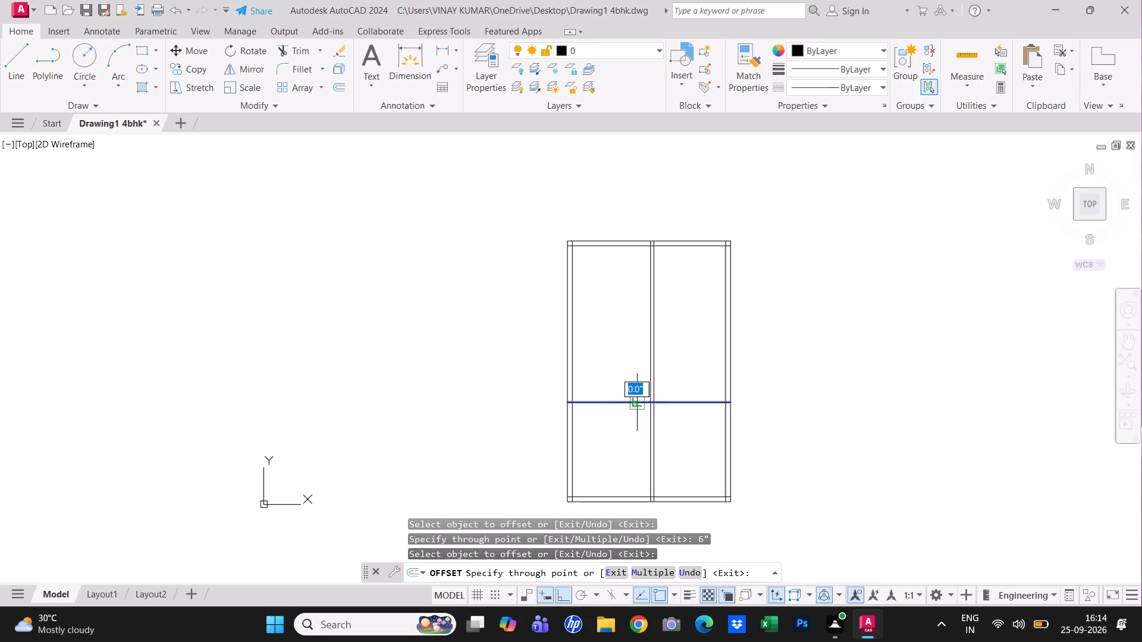
{"action": "type", "text": "6\""}
{"action": "key", "text": "Return"}
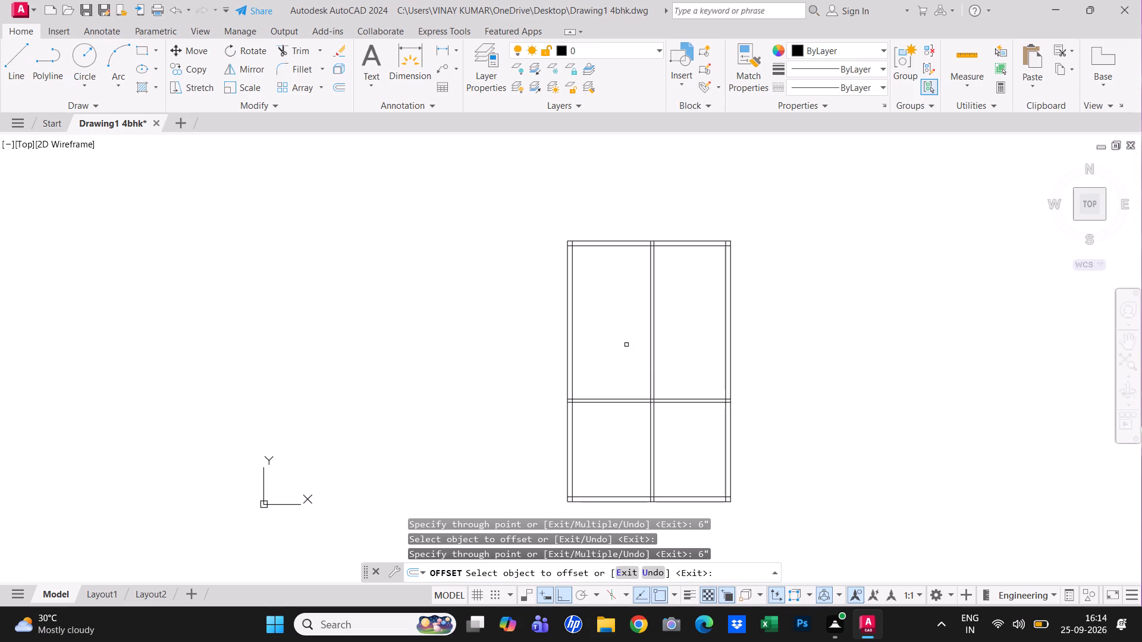
Add a second horizontal partition 10'6" above the first one and offset its line 6" upward for thickness.
{"action": "left_click", "coordinate": [595, 400]}
{"action": "left_click", "coordinate": [658, 451]}
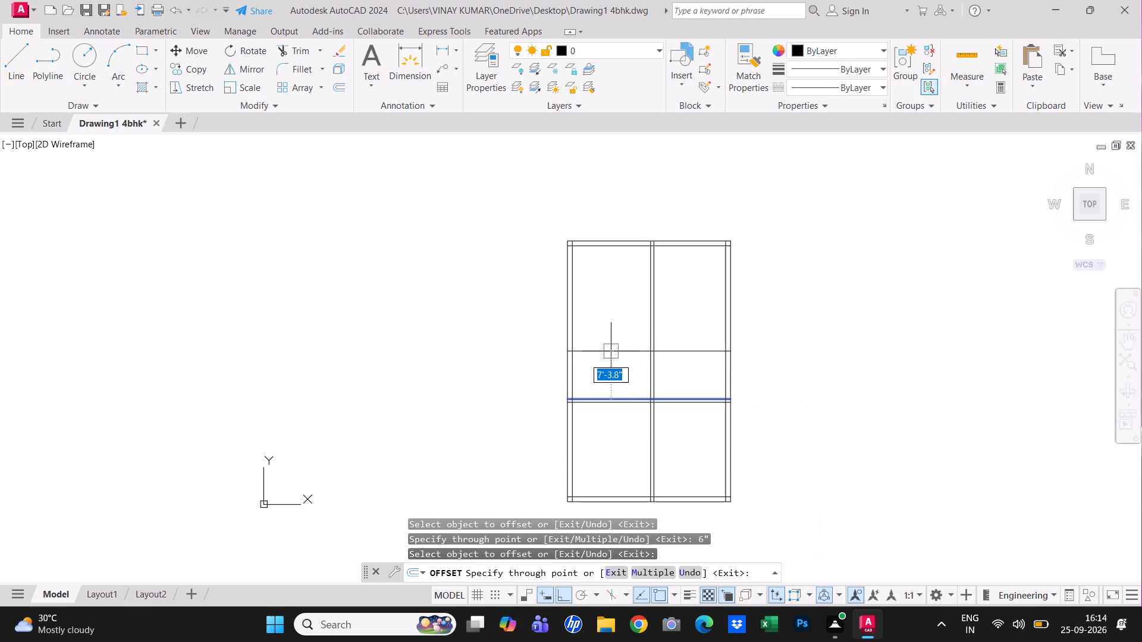
{"action": "type", "text": "10'6\""}
{"action": "key", "text": "Return"}
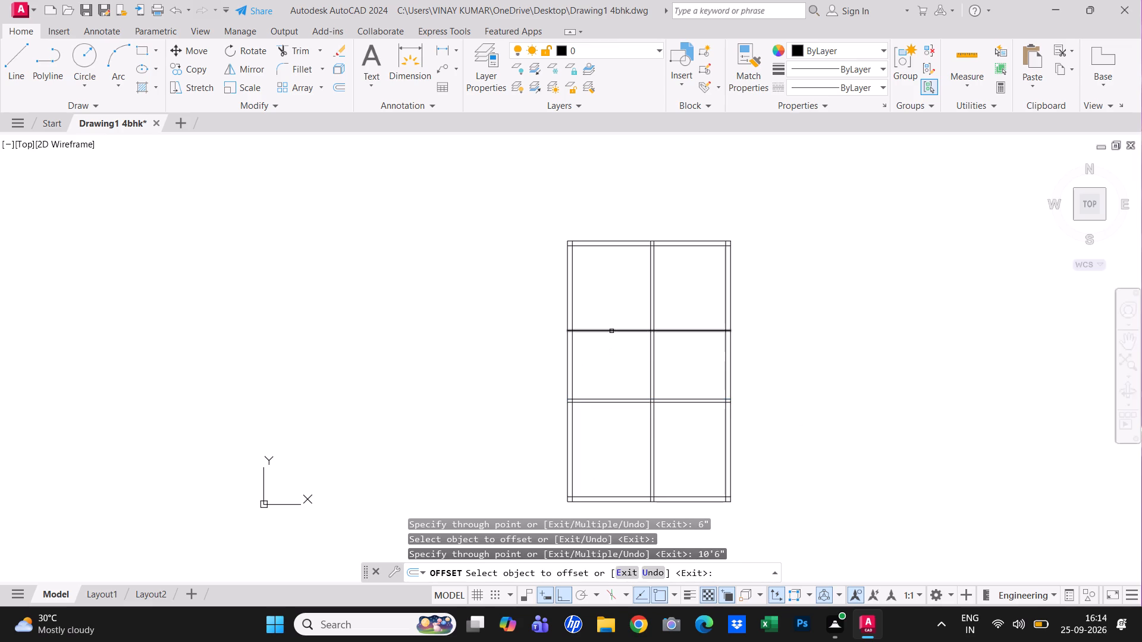
{"action": "left_click", "coordinate": [611, 331]}
{"action": "key", "text": "6"}
{"action": "key", "text": "shift+quotedbl"}
{"action": "key", "text": "Return"}
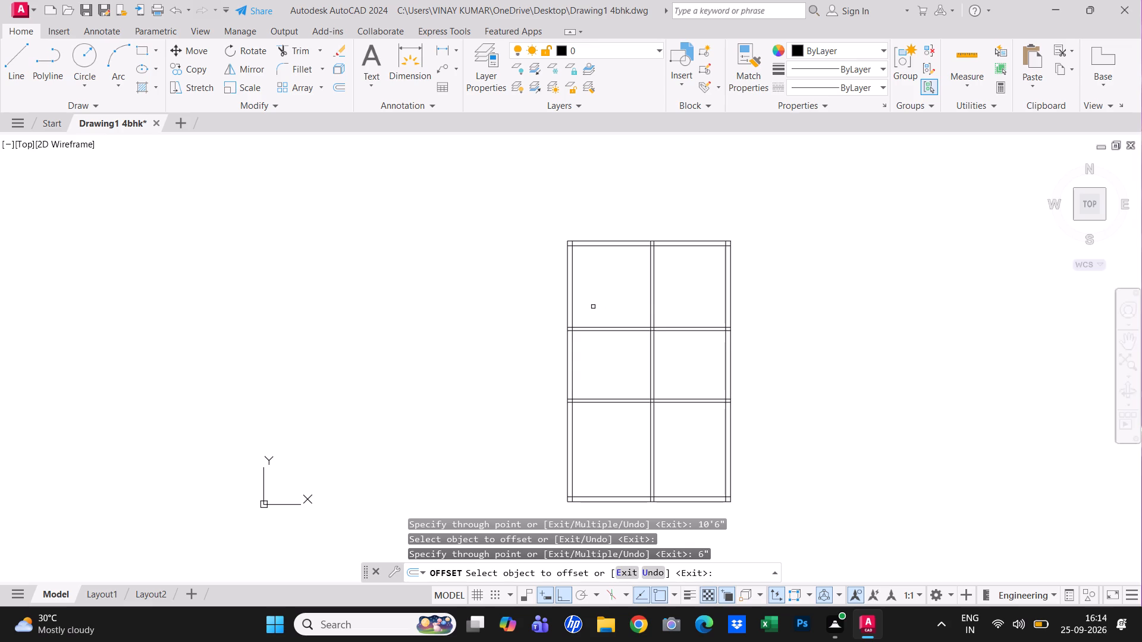
Offset the top wall's inner line 4' downward, and offset that new line another 4' downward.
{"action": "left_click", "coordinate": [598, 247]}
{"action": "type", "text": "4'"}
{"action": "key", "text": "Return"}
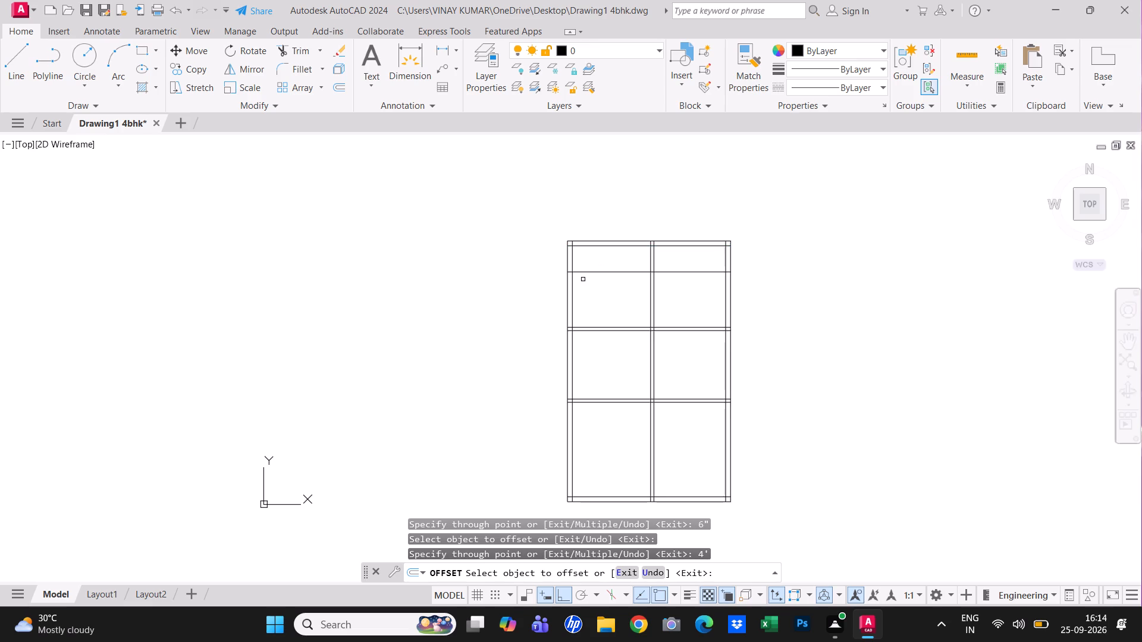
{"action": "left_click", "coordinate": [584, 273]}
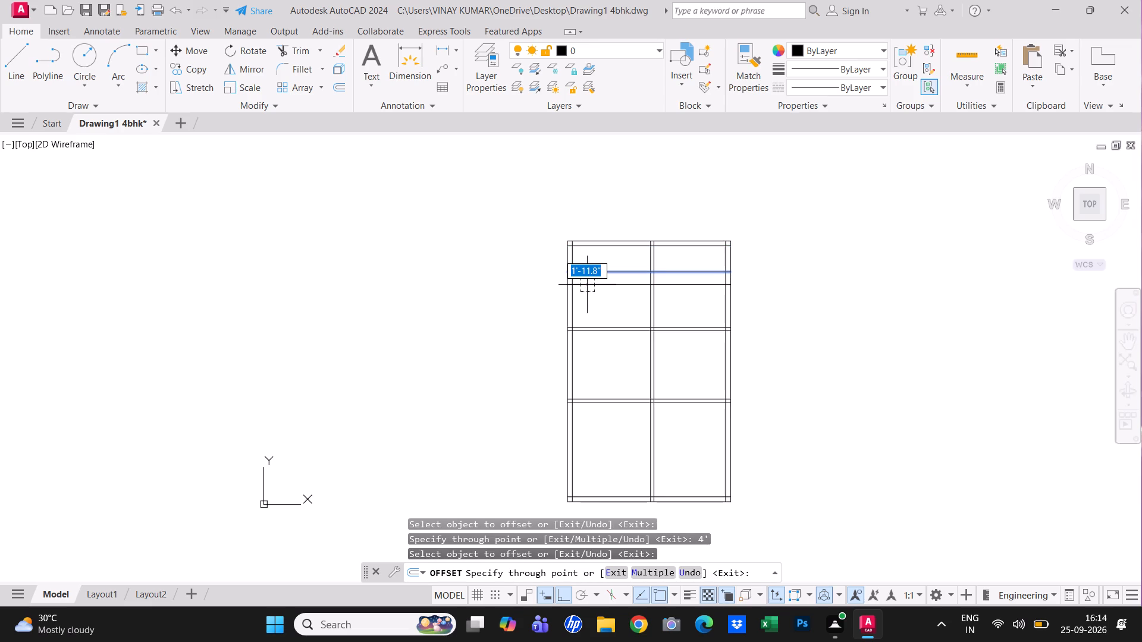
{"action": "type", "text": "4'"}
{"action": "key", "text": "Return"}
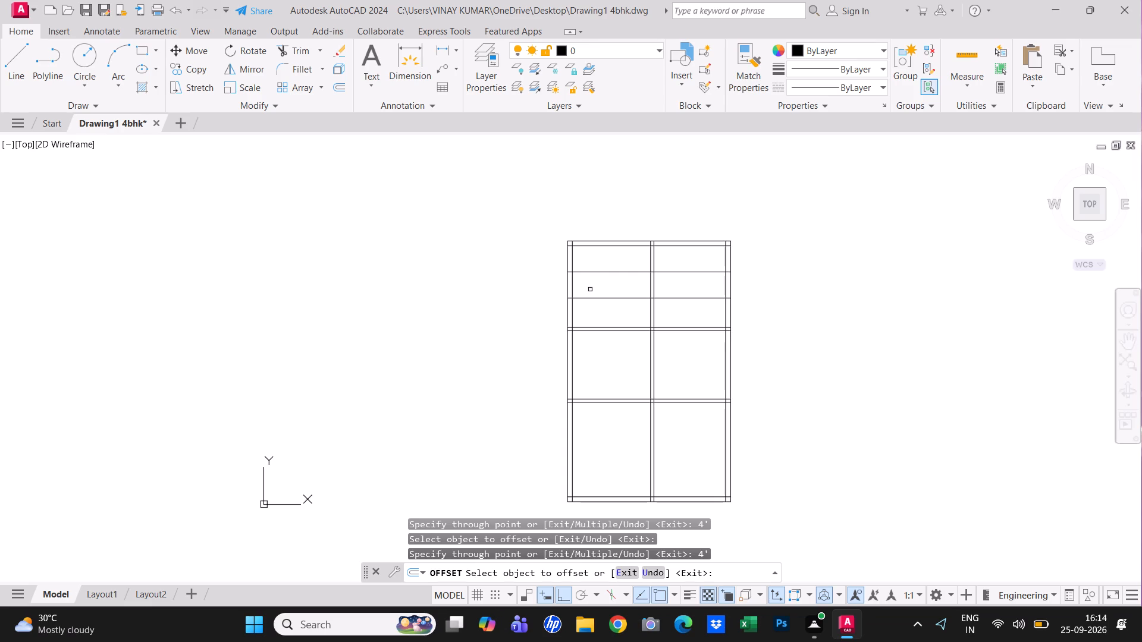
Offset the lower of the two 4' spaced lines 9" downward for wall thickness.
{"action": "left_click", "coordinate": [592, 297]}
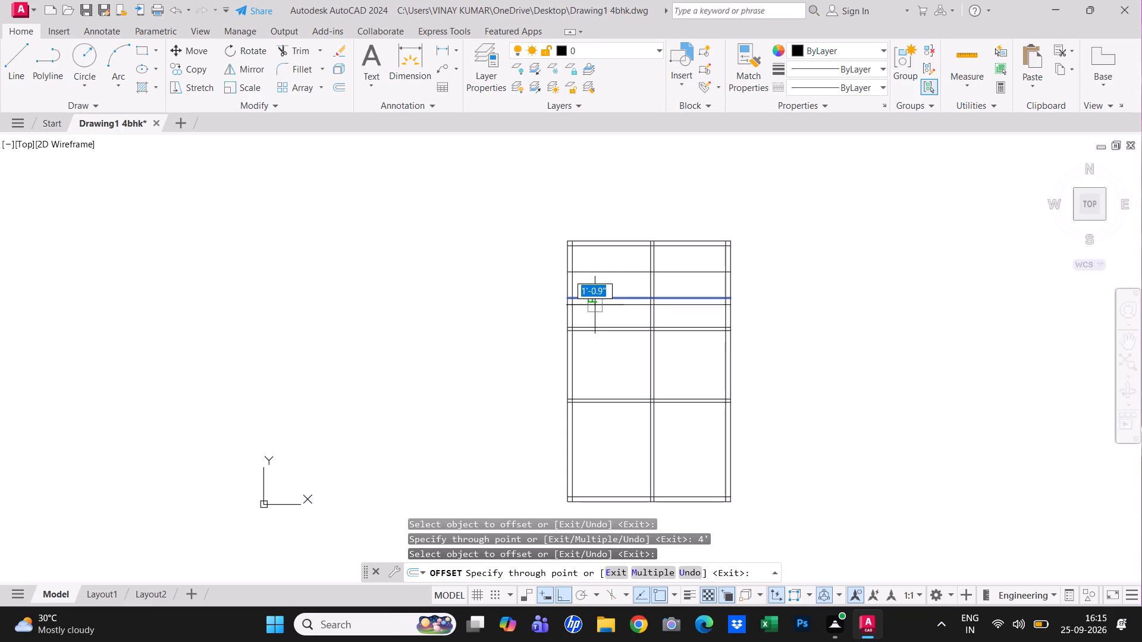
{"action": "type", "text": "9\""}
{"action": "key", "text": "Return"}
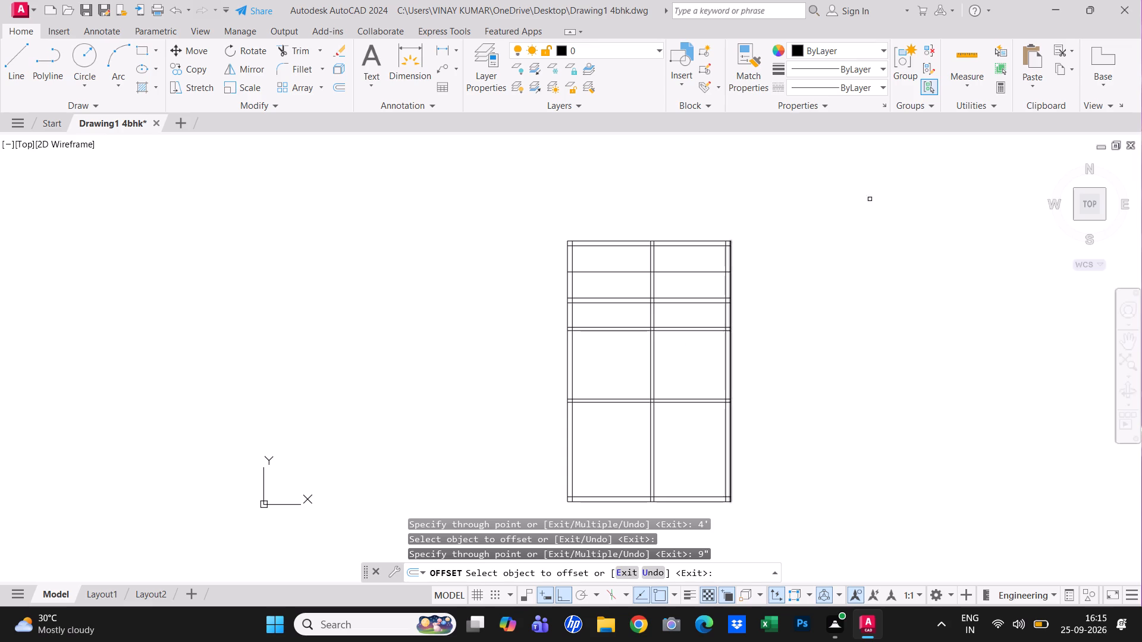
{"action": "key", "text": "Escape"}
Quick-measure the width and height of the narrow space between the 9" wall and the partition below it.
{"action": "left_click", "coordinate": [975, 53]}
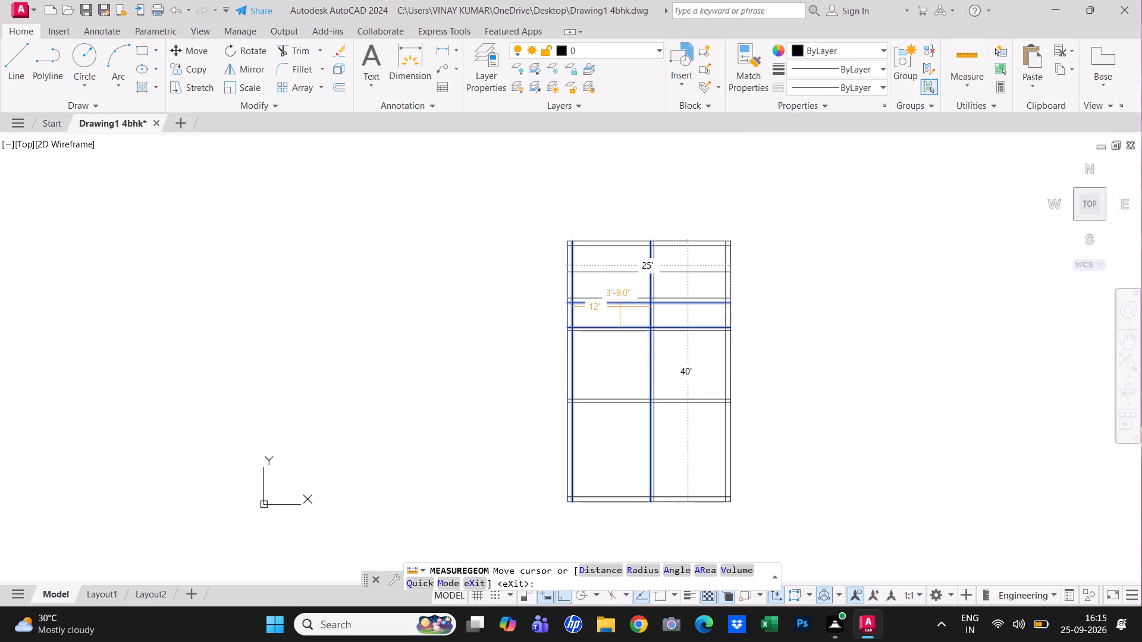
{"action": "key", "text": "Escape"}
{"action": "key", "text": "Escape"}
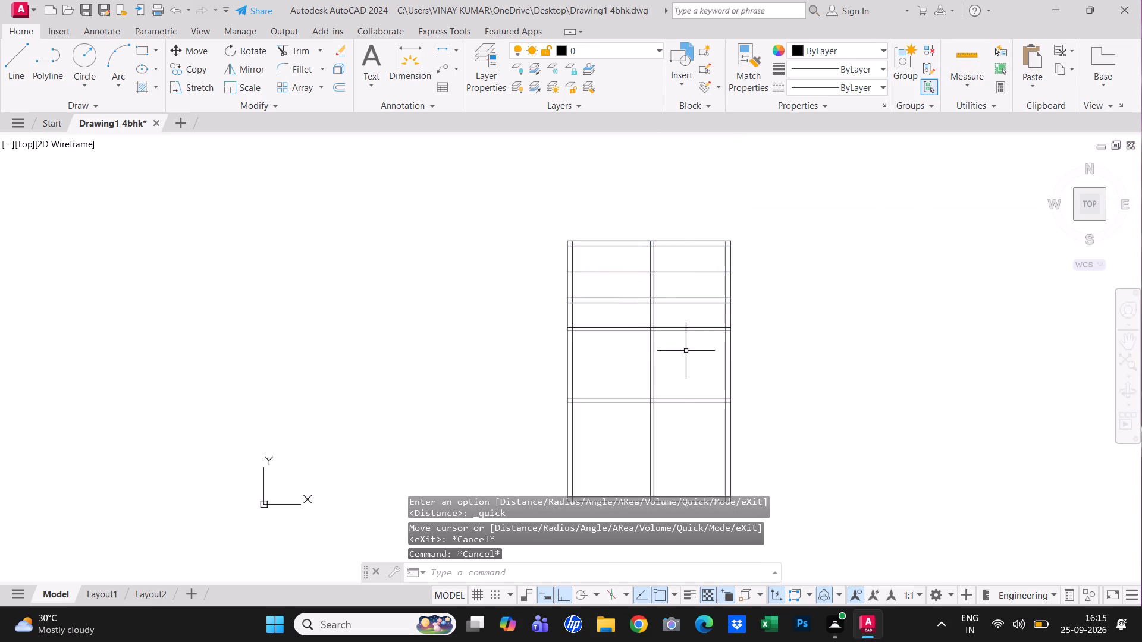
Trim the upper 6" partition's two lines and the upper 4' line out of the area right of the vertical partition.
{"action": "type", "text": "tr"}
{"action": "key", "text": "space"}
{"action": "left_click", "coordinate": [684, 342]}
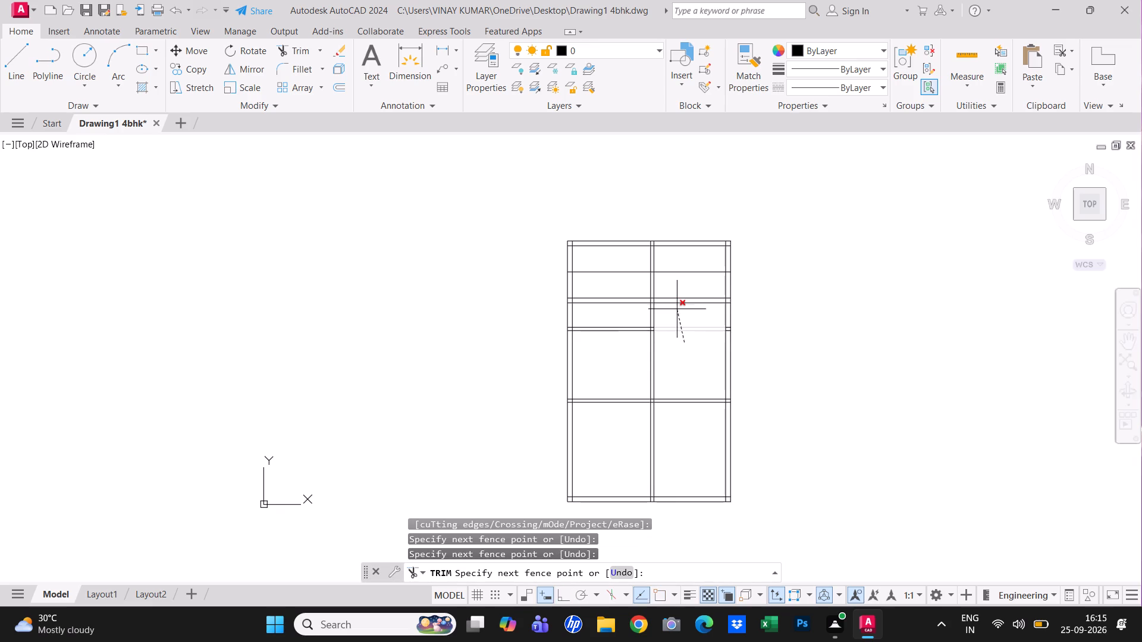
{"action": "left_click", "coordinate": [676, 314]}
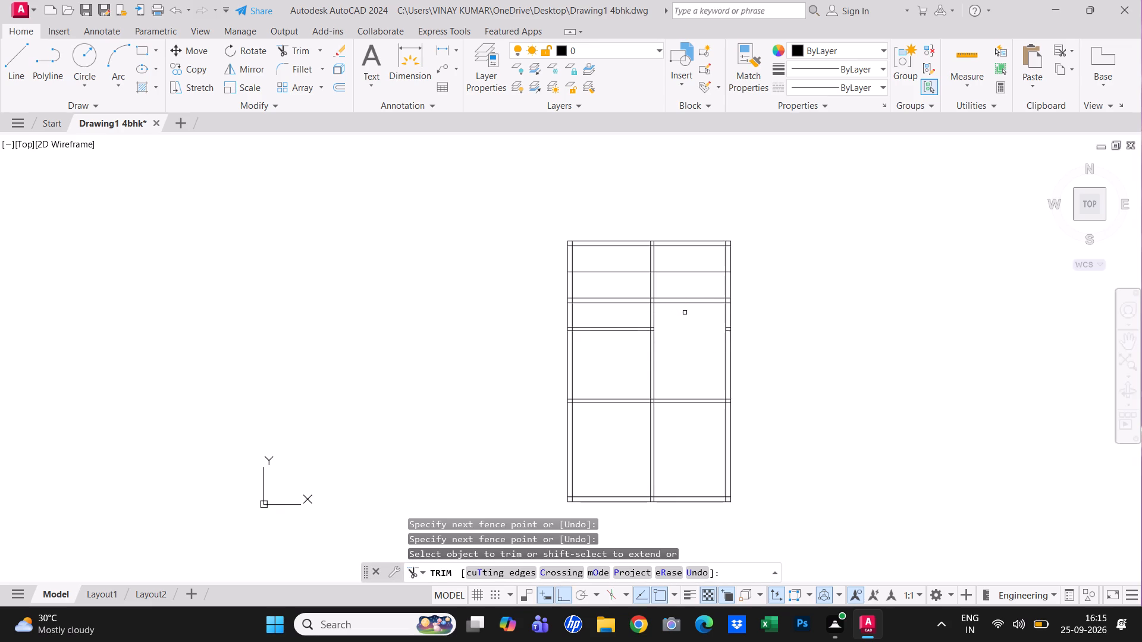
{"action": "left_click", "coordinate": [702, 280]}
{"action": "left_click", "coordinate": [699, 267]}
Trim the overlapping inner wall lines at the plan's bottom-left corner.
{"action": "scroll", "coordinate": [592, 517], "scroll_direction": "up", "scroll_amount": 4}
{"action": "middle_click_drag", "start_coordinate": [682, 477], "coordinate": [884, 483]}
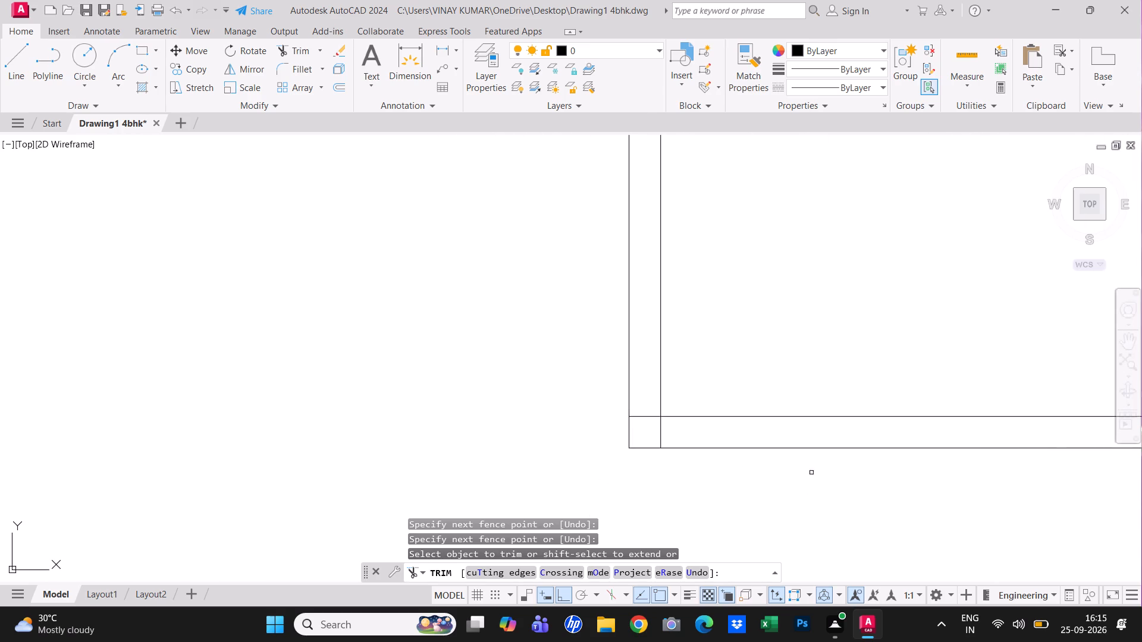
{"action": "left_click", "coordinate": [641, 401]}
{"action": "left_click", "coordinate": [679, 434]}
Trim the junction of the vertical partition and bottom outer wall, removing the crossing segments inside the wall.
{"action": "scroll", "coordinate": [663, 433], "scroll_direction": "down", "scroll_amount": 5}
{"action": "scroll", "coordinate": [732, 435], "scroll_direction": "up", "scroll_amount": 6}
{"action": "scroll", "coordinate": [693, 435], "scroll_direction": "down", "scroll_amount": 5}
{"action": "scroll", "coordinate": [654, 438], "scroll_direction": "up", "scroll_amount": 3}
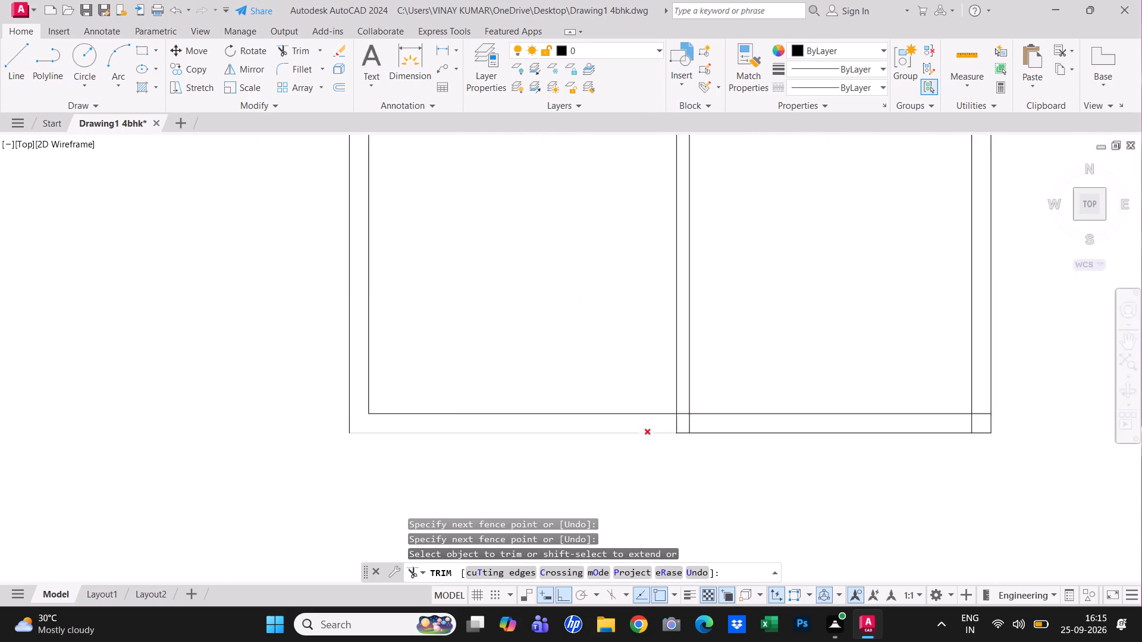
{"action": "scroll", "coordinate": [642, 438], "scroll_direction": "up", "scroll_amount": 1}
{"action": "left_click_drag", "start_coordinate": [708, 392], "coordinate": [708, 397]}
{"action": "double_click", "coordinate": [685, 420]}
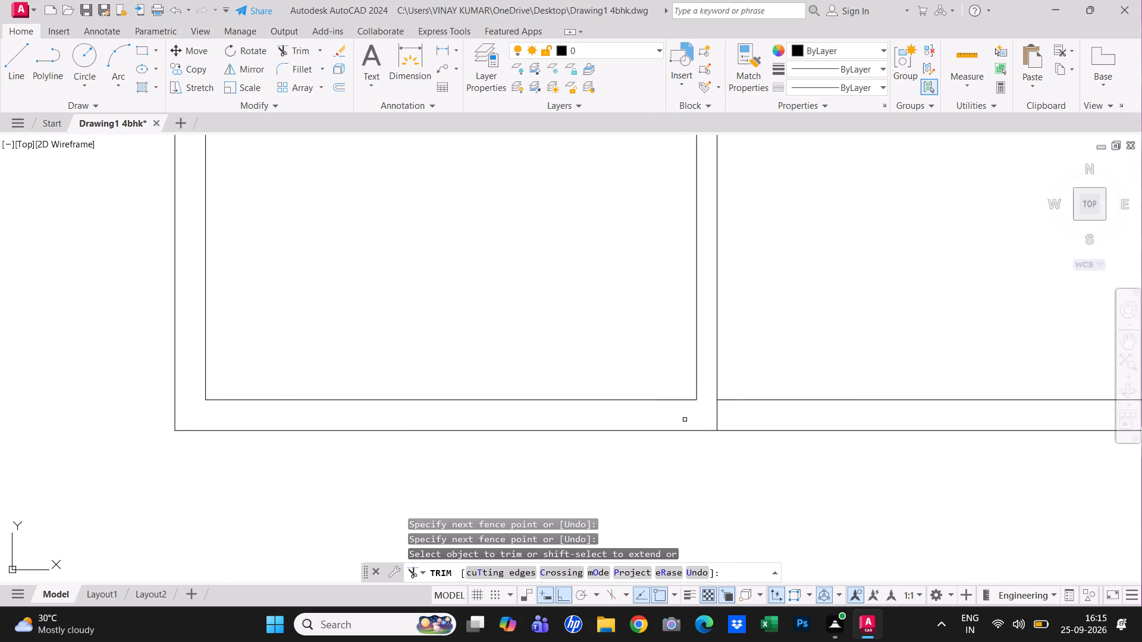
{"action": "left_click_drag", "start_coordinate": [697, 417], "coordinate": [796, 420]}
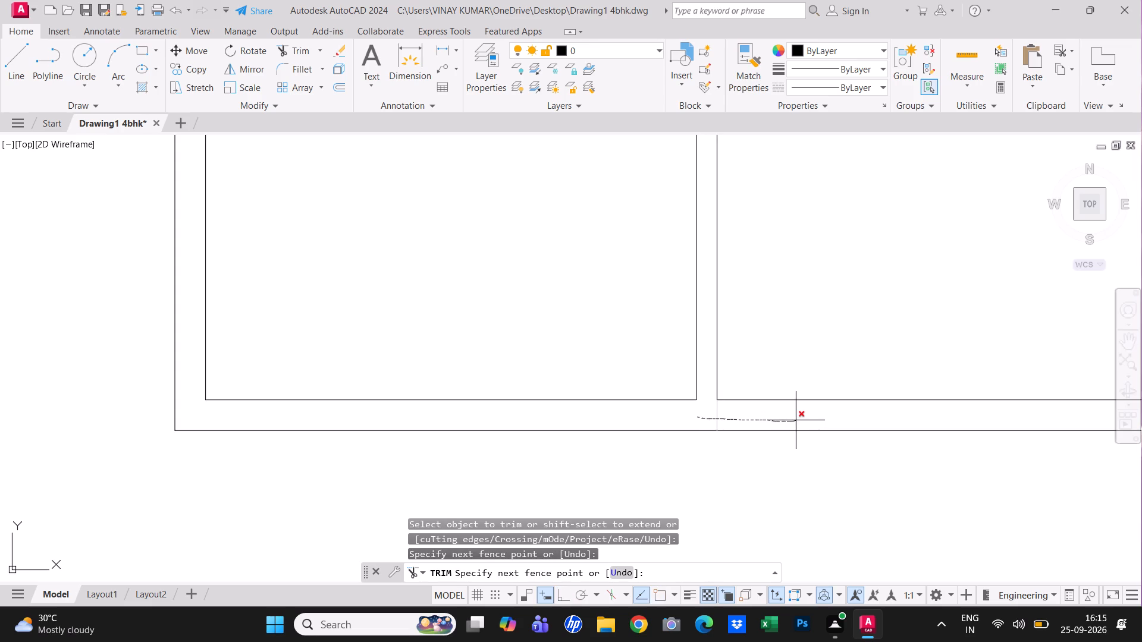
{"action": "left_click_drag", "start_coordinate": [796, 420], "coordinate": [795, 421]}
Trim the overlapping inner wall lines at the plan's bottom-right corner.
{"action": "scroll", "coordinate": [796, 418], "scroll_direction": "down", "scroll_amount": 3}
{"action": "scroll", "coordinate": [884, 410], "scroll_direction": "up", "scroll_amount": 2}
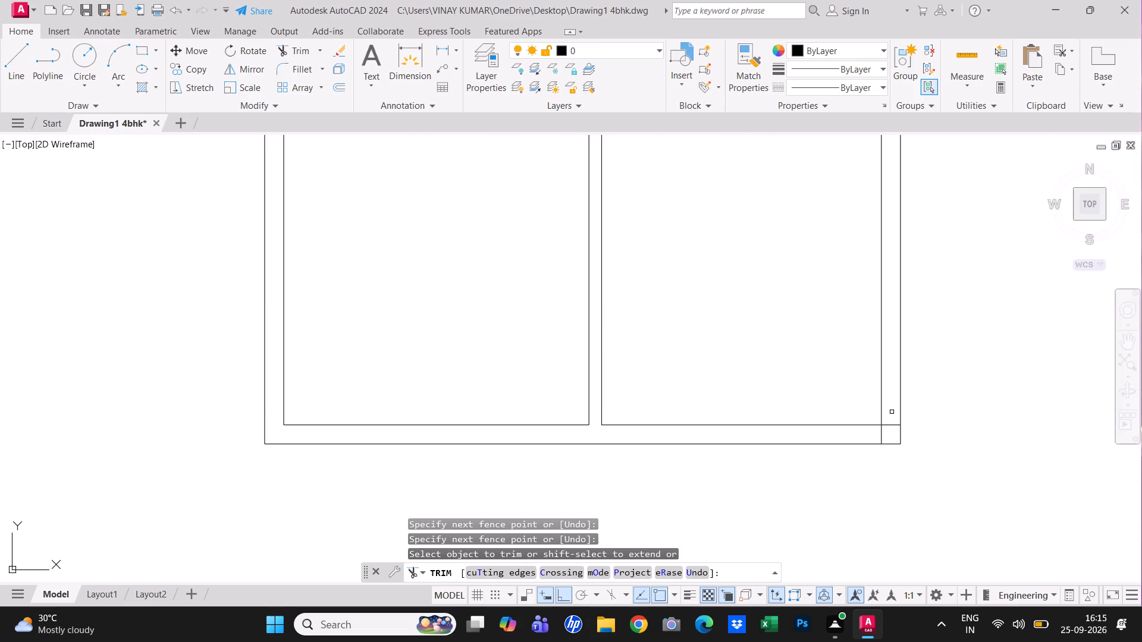
{"action": "left_click", "coordinate": [897, 417]}
{"action": "left_click", "coordinate": [878, 442]}
Trim both 6" horizontal partitions' line ends out of the right outer wall, plus the inner face crossing the lower partition.
{"action": "scroll", "coordinate": [876, 436], "scroll_direction": "down", "scroll_amount": 4}
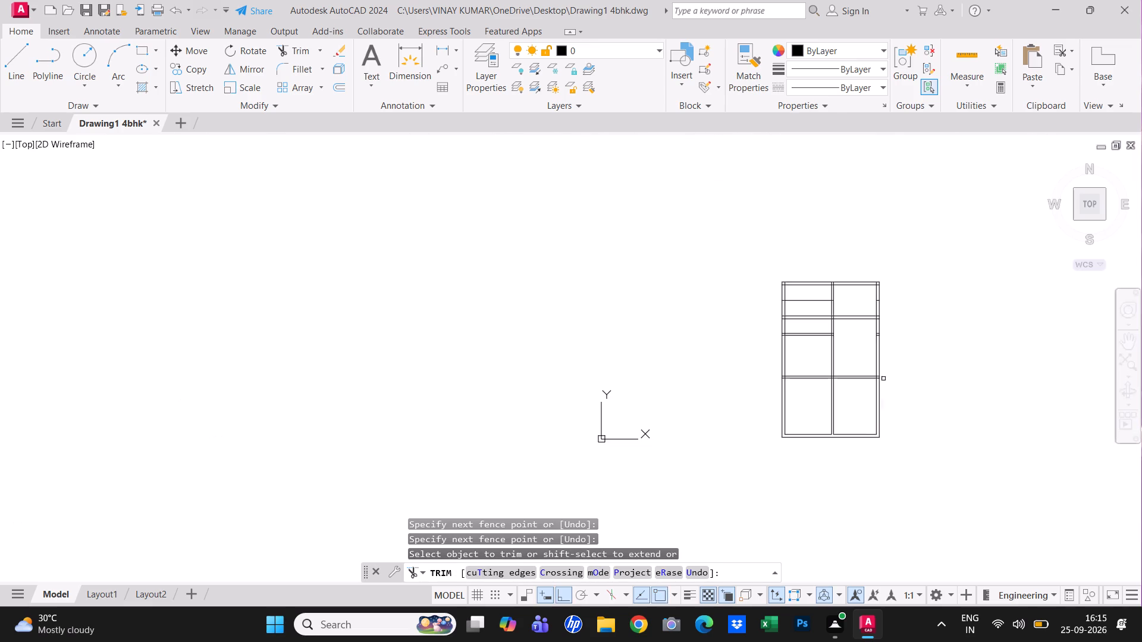
{"action": "scroll", "coordinate": [880, 367], "scroll_direction": "up", "scroll_amount": 4}
{"action": "scroll", "coordinate": [851, 423], "scroll_direction": "up", "scroll_amount": 3}
{"action": "left_click", "coordinate": [853, 446]}
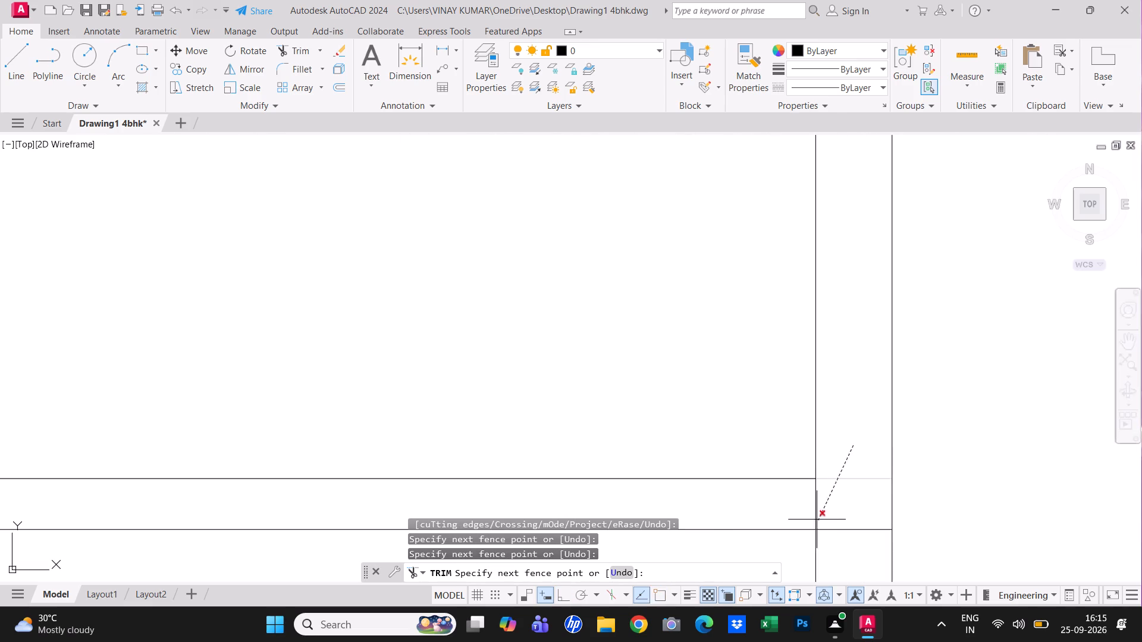
{"action": "left_click", "coordinate": [811, 511]}
{"action": "left_click", "coordinate": [845, 533]}
{"action": "scroll", "coordinate": [854, 451], "scroll_direction": "down", "scroll_amount": 4}
{"action": "scroll", "coordinate": [853, 277], "scroll_direction": "up", "scroll_amount": 2}
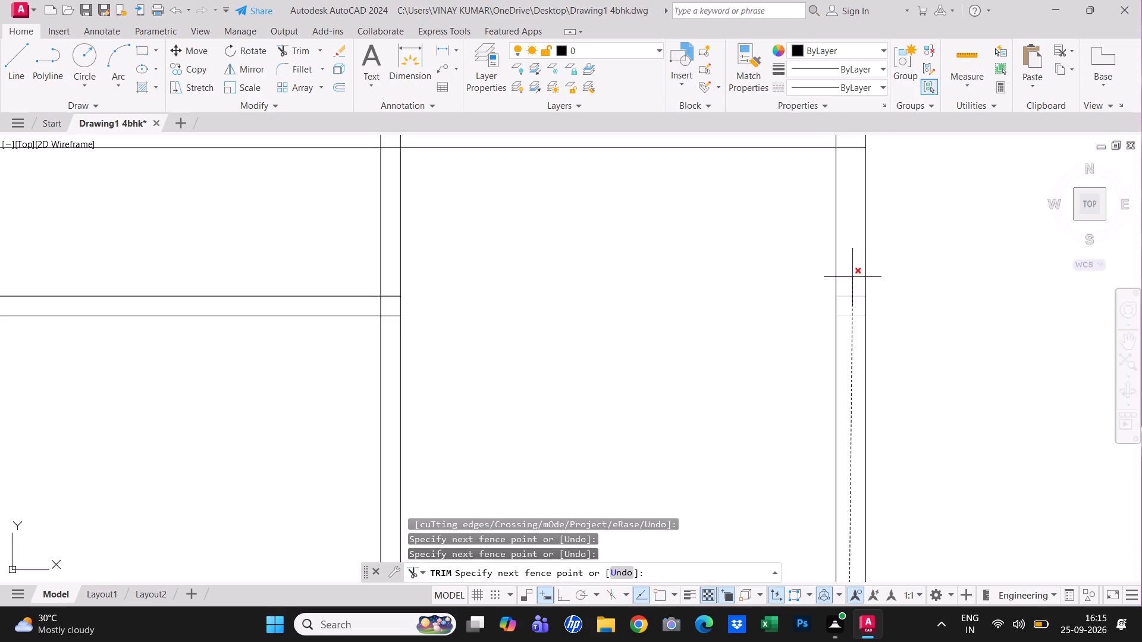
{"action": "left_click", "coordinate": [852, 277]}
Trim the 9" horizontal wall's two line ends out of the right outer wall.
{"action": "middle_click_drag", "start_coordinate": [856, 294], "coordinate": [879, 480]}
{"action": "scroll", "coordinate": [877, 477], "scroll_direction": "down", "scroll_amount": 4}
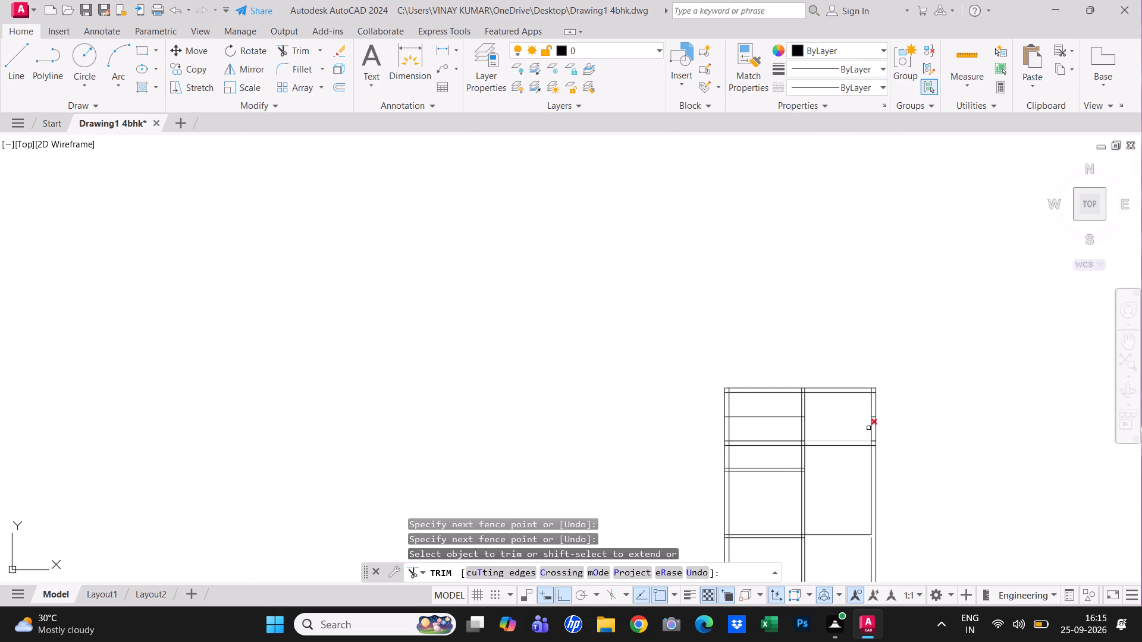
{"action": "scroll", "coordinate": [875, 442], "scroll_direction": "up", "scroll_amount": 3}
{"action": "left_click", "coordinate": [865, 471]}
{"action": "left_click", "coordinate": [865, 430]}
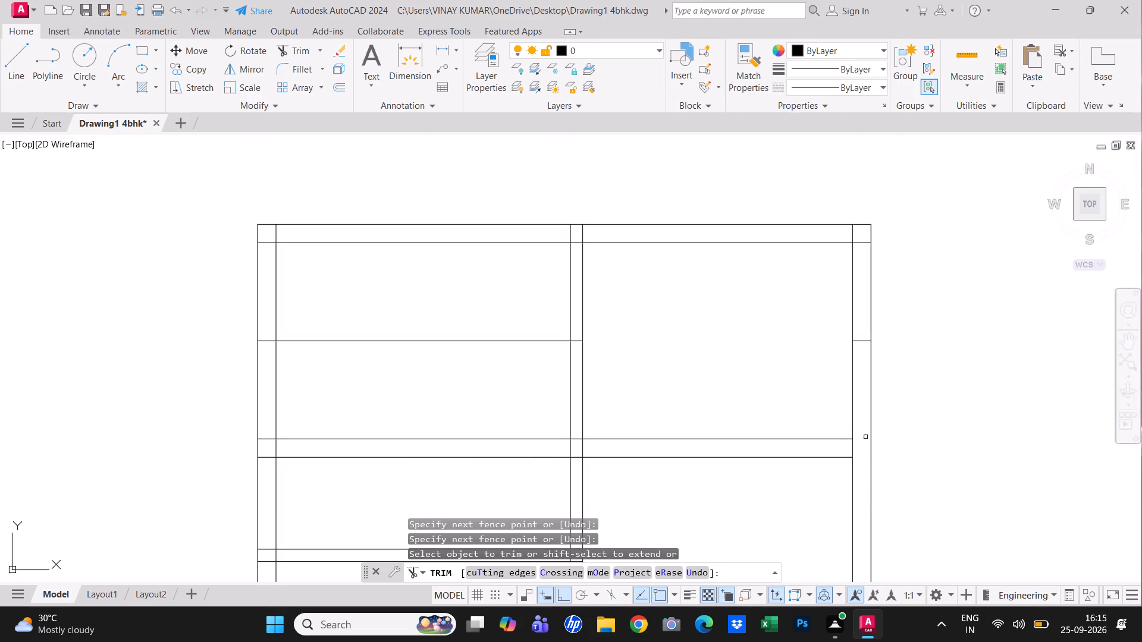
Trim the right outer wall's inner face where it crosses the opening of the 9" horizontal wall.
{"action": "left_click", "coordinate": [865, 453]}
{"action": "left_click", "coordinate": [839, 444]}
Trim the left outer wall's inner face between the two lines of the lower 6" horizontal partition.
{"action": "scroll", "coordinate": [841, 444], "scroll_direction": "down", "scroll_amount": 3}
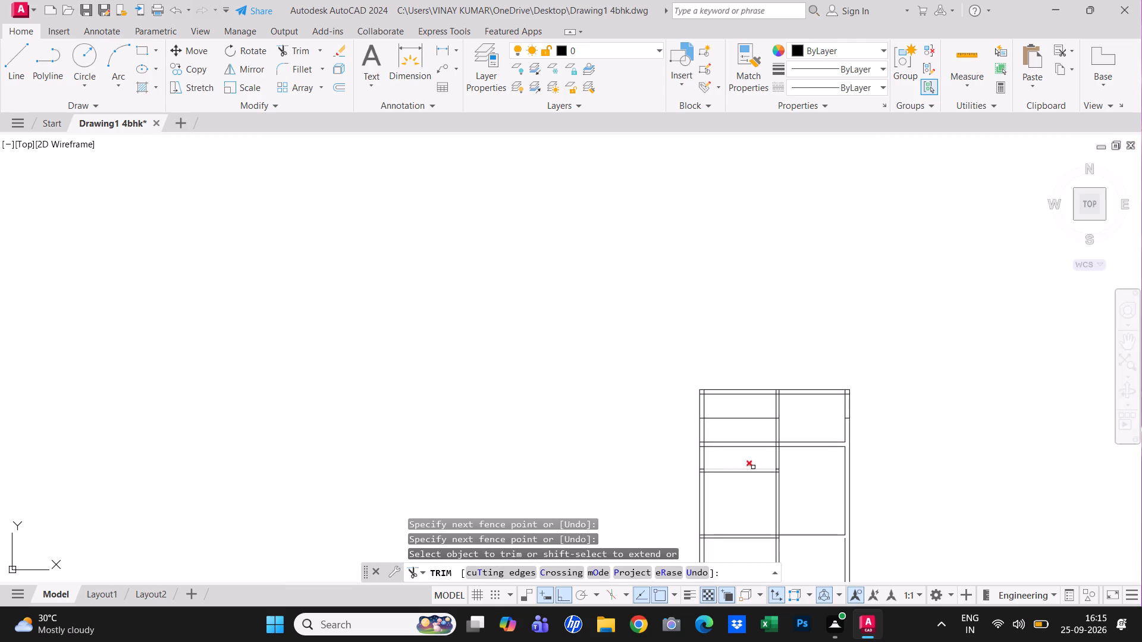
{"action": "middle_click_drag", "start_coordinate": [713, 501], "coordinate": [760, 345]}
{"action": "scroll", "coordinate": [749, 383], "scroll_direction": "up", "scroll_amount": 5}
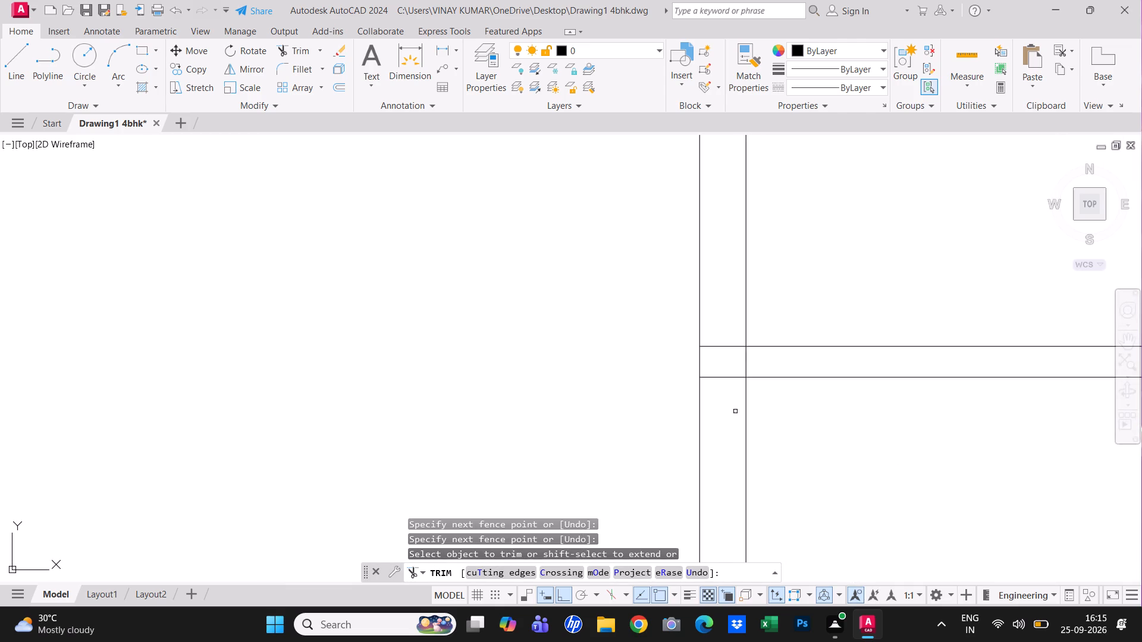
{"action": "left_click", "coordinate": [752, 365]}
{"action": "left_click", "coordinate": [730, 365]}
Trim all the horizontal wall and partition line ends out of the left outer wall with one fence.
{"action": "left_click", "coordinate": [734, 419]}
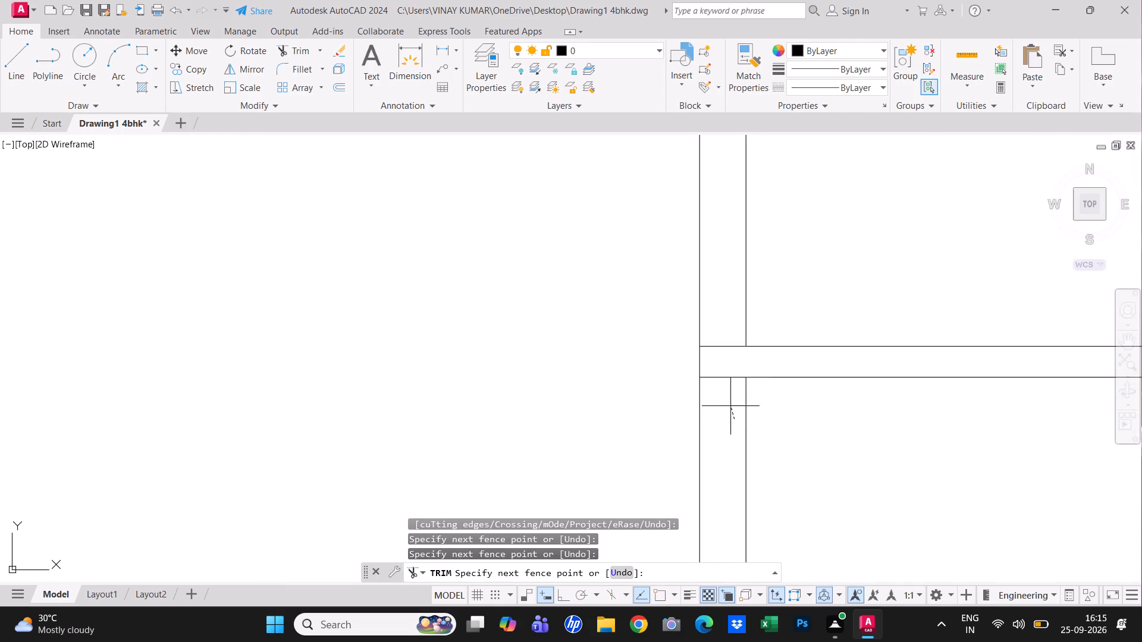
{"action": "scroll", "coordinate": [726, 372], "scroll_direction": "down", "scroll_amount": 5}
{"action": "scroll", "coordinate": [721, 353], "scroll_direction": "up", "scroll_amount": 3}
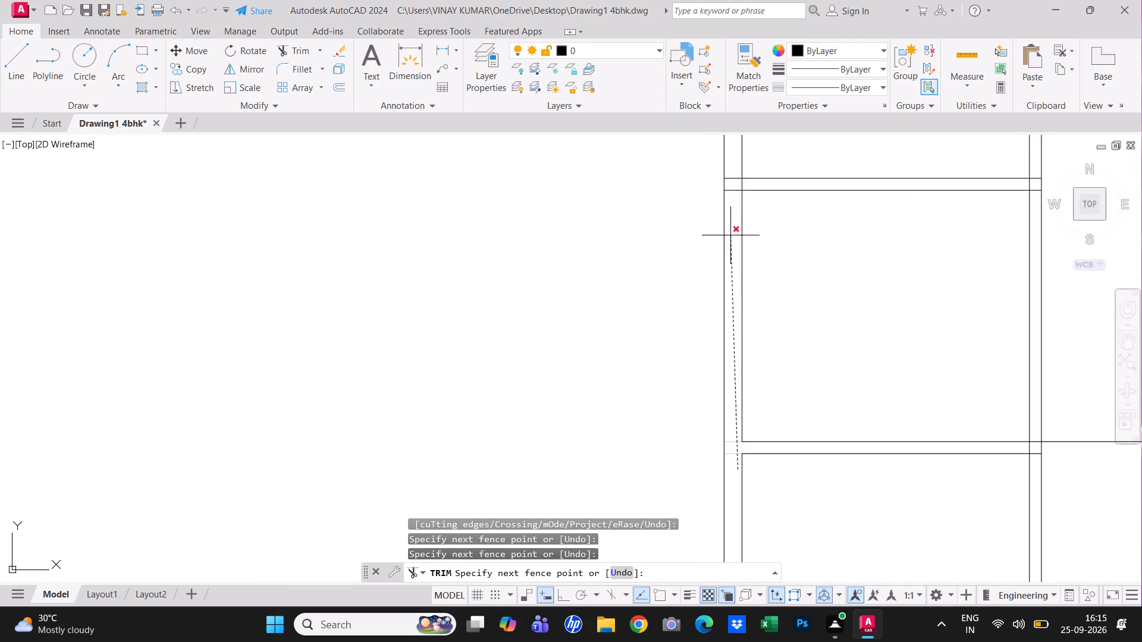
{"action": "middle_click_drag", "start_coordinate": [730, 237], "coordinate": [733, 433]}
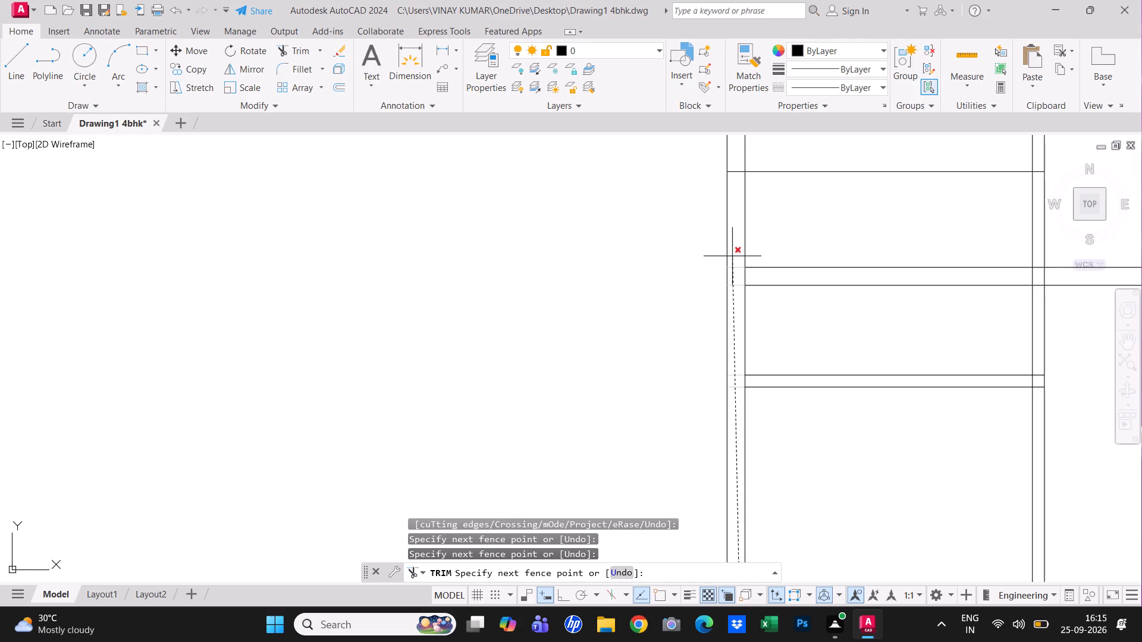
{"action": "left_click", "coordinate": [736, 165]}
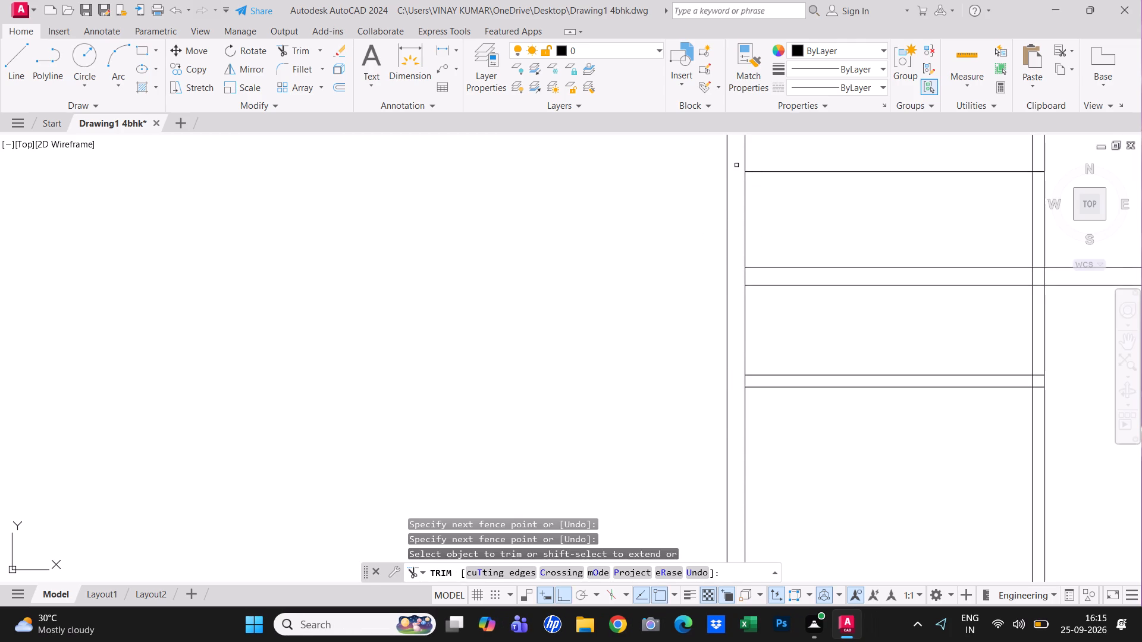
Trim the left outer wall's inner face across the 9" horizontal wall and across the upper 6" partition.
{"action": "scroll", "coordinate": [704, 218], "scroll_direction": "down", "scroll_amount": 2}
{"action": "scroll", "coordinate": [722, 246], "scroll_direction": "up", "scroll_amount": 2}
{"action": "left_click", "coordinate": [713, 240]}
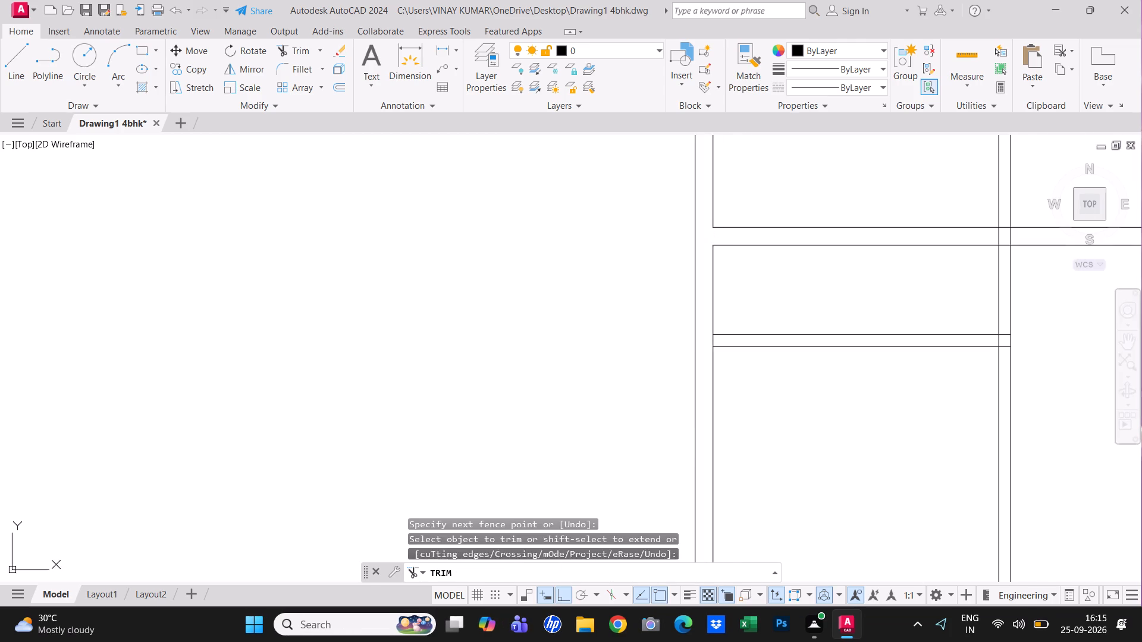
{"action": "left_click", "coordinate": [714, 341]}
{"action": "scroll", "coordinate": [714, 341], "scroll_direction": "down", "scroll_amount": 3}
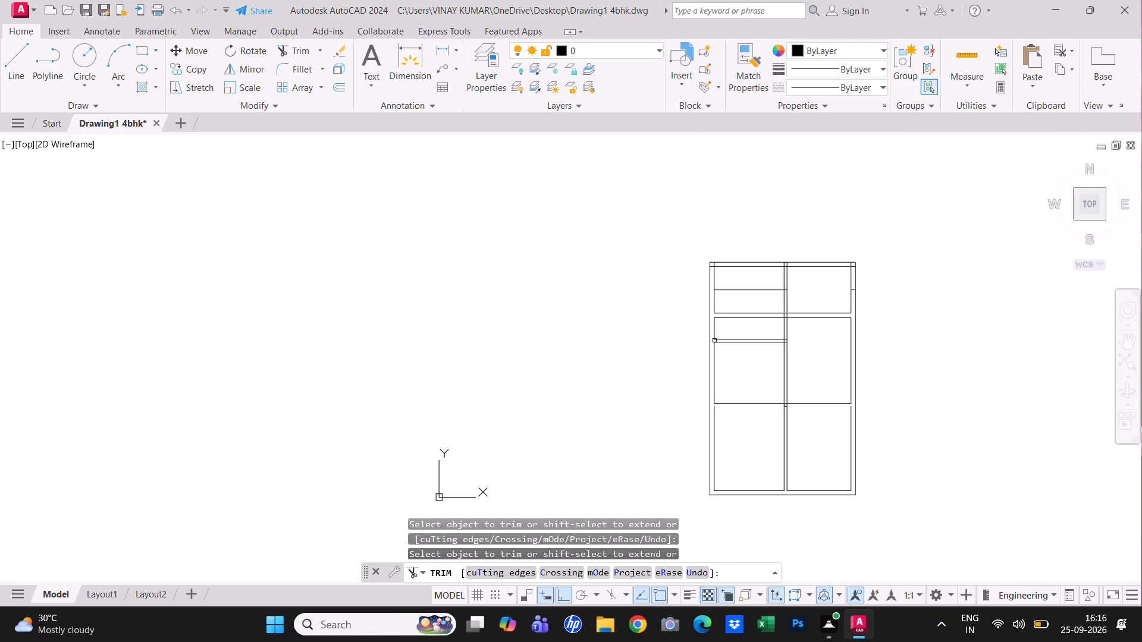
{"action": "scroll", "coordinate": [775, 418], "scroll_direction": "up", "scroll_amount": 2}
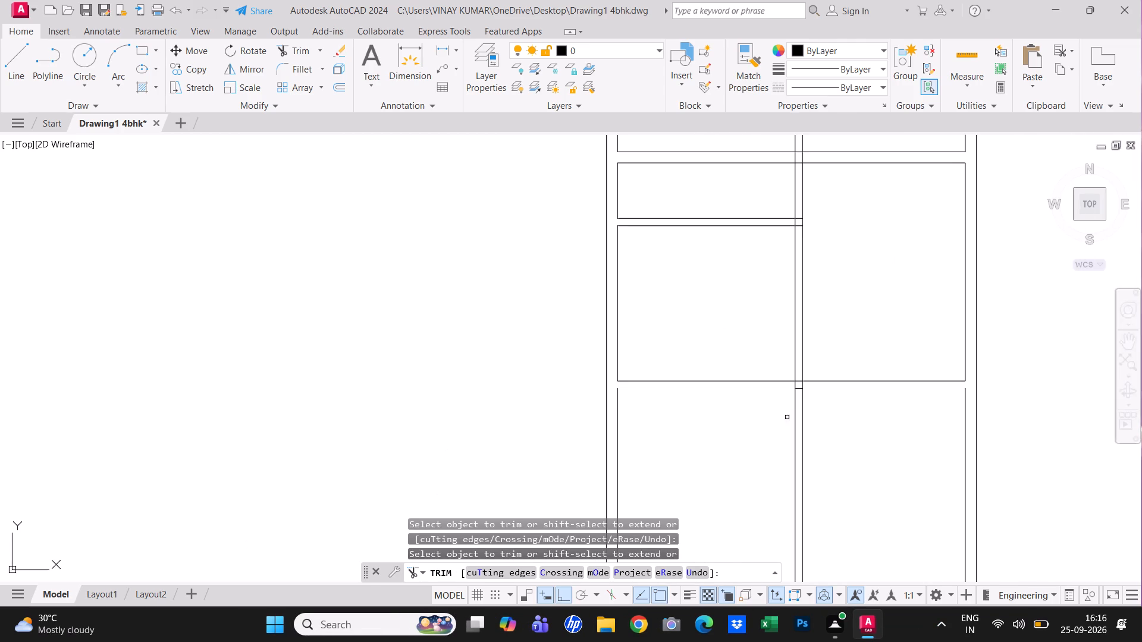
{"action": "scroll", "coordinate": [883, 402], "scroll_direction": "up", "scroll_amount": 1}
{"action": "key", "text": "Escape"}
{"action": "key", "text": "Escape"}
{"action": "key", "text": "Escape"}
{"action": "scroll", "coordinate": [871, 410], "scroll_direction": "down", "scroll_amount": 3}
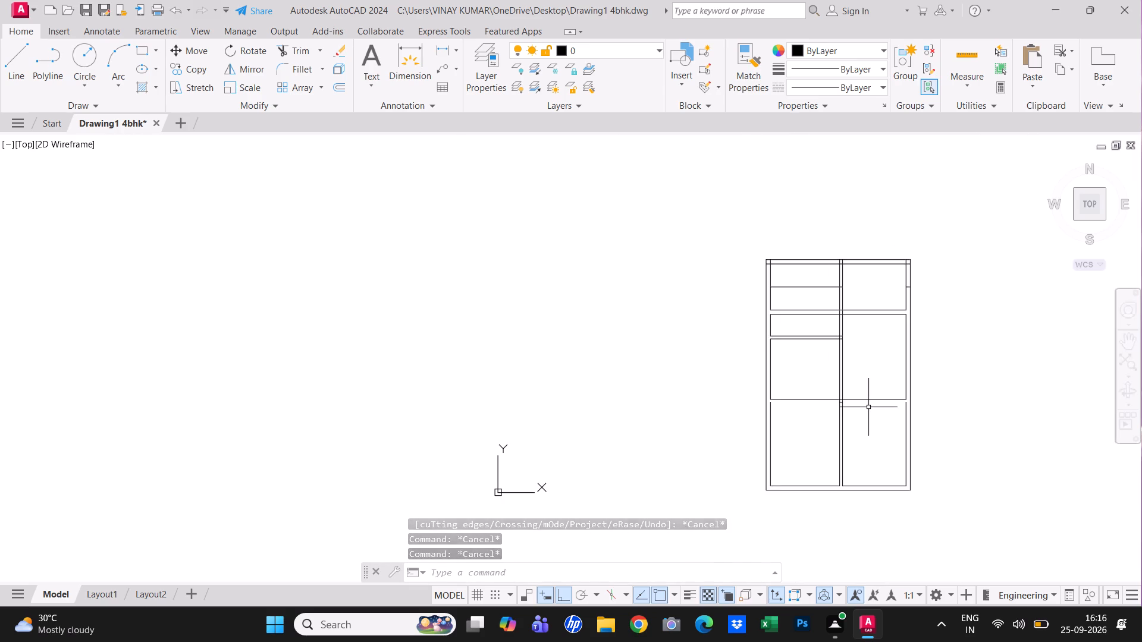
{"action": "key", "text": "Escape"}
{"action": "key", "text": "Escape"}
Stretch the leftover short line below the lower horizontal partition from the vertical partition to the left outer wall's inner face.
{"action": "scroll", "coordinate": [836, 401], "scroll_direction": "up", "scroll_amount": 2}
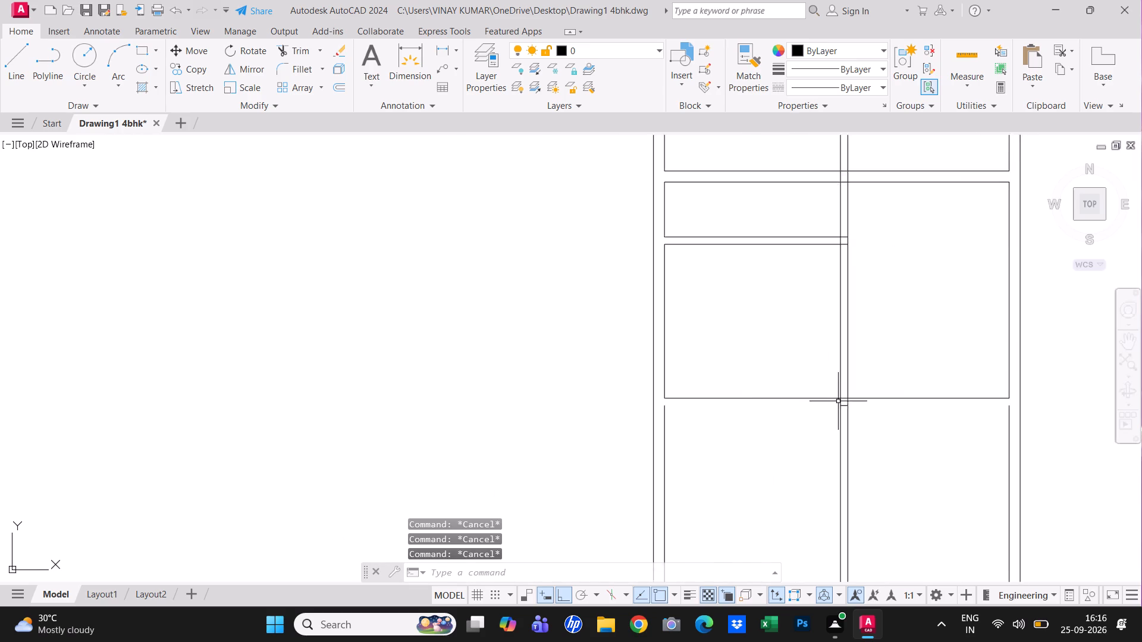
{"action": "scroll", "coordinate": [839, 401], "scroll_direction": "up", "scroll_amount": 1}
{"action": "left_click", "coordinate": [845, 408]}
{"action": "scroll", "coordinate": [836, 413], "scroll_direction": "up", "scroll_amount": 1}
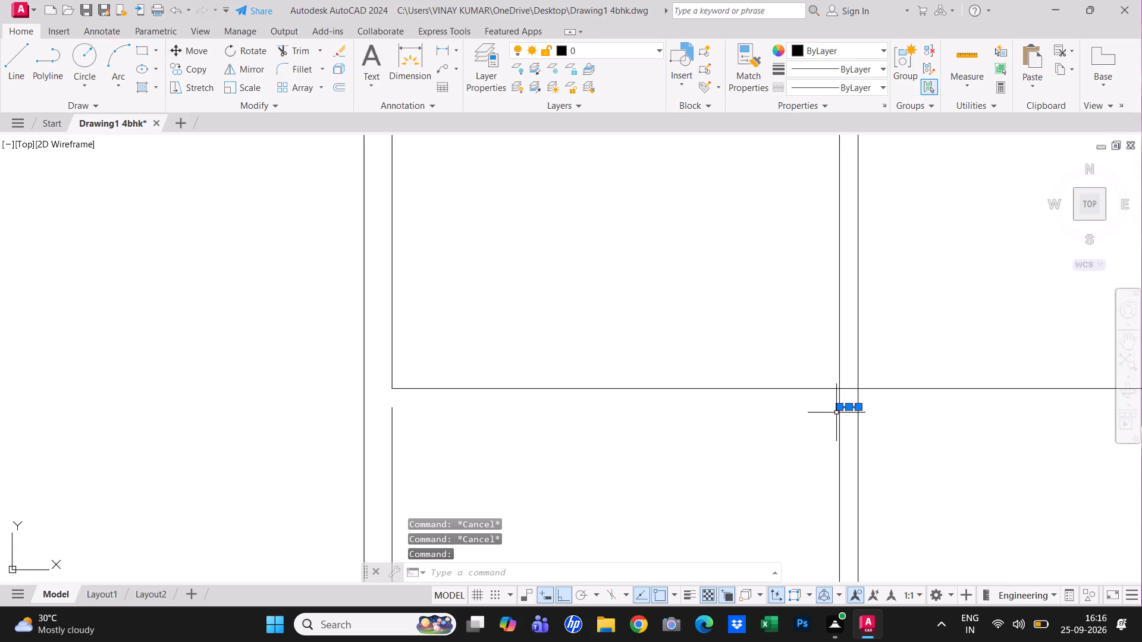
{"action": "left_click", "coordinate": [840, 407]}
{"action": "middle_click_drag", "start_coordinate": [821, 410], "coordinate": [1122, 414]}
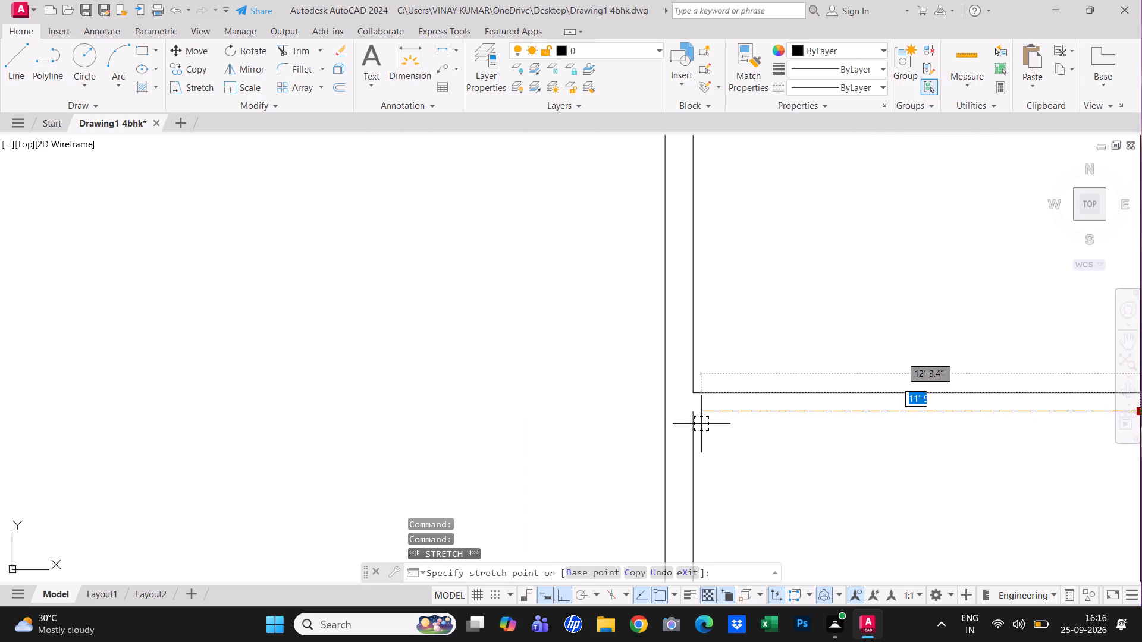
{"action": "left_click", "coordinate": [695, 411]}
{"action": "key", "text": "Escape"}
Stretch the right end of the lower partition's bottom line back to the vertical partition's left face.
{"action": "scroll", "coordinate": [707, 454], "scroll_direction": "down", "scroll_amount": 4}
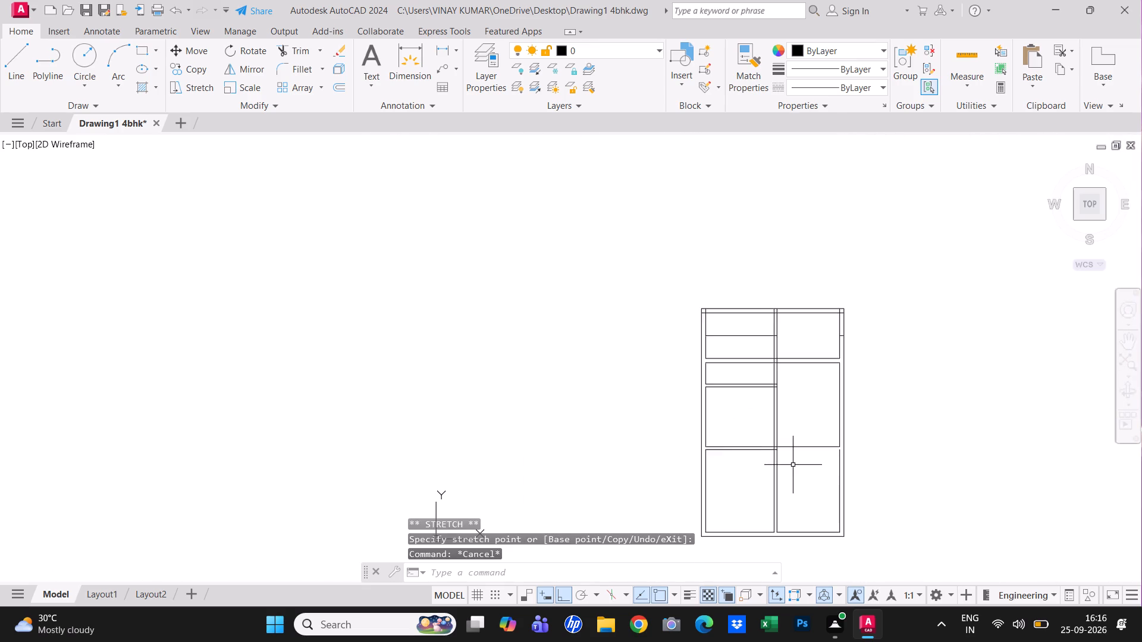
{"action": "scroll", "coordinate": [793, 465], "scroll_direction": "up", "scroll_amount": 3}
{"action": "left_click", "coordinate": [725, 449]}
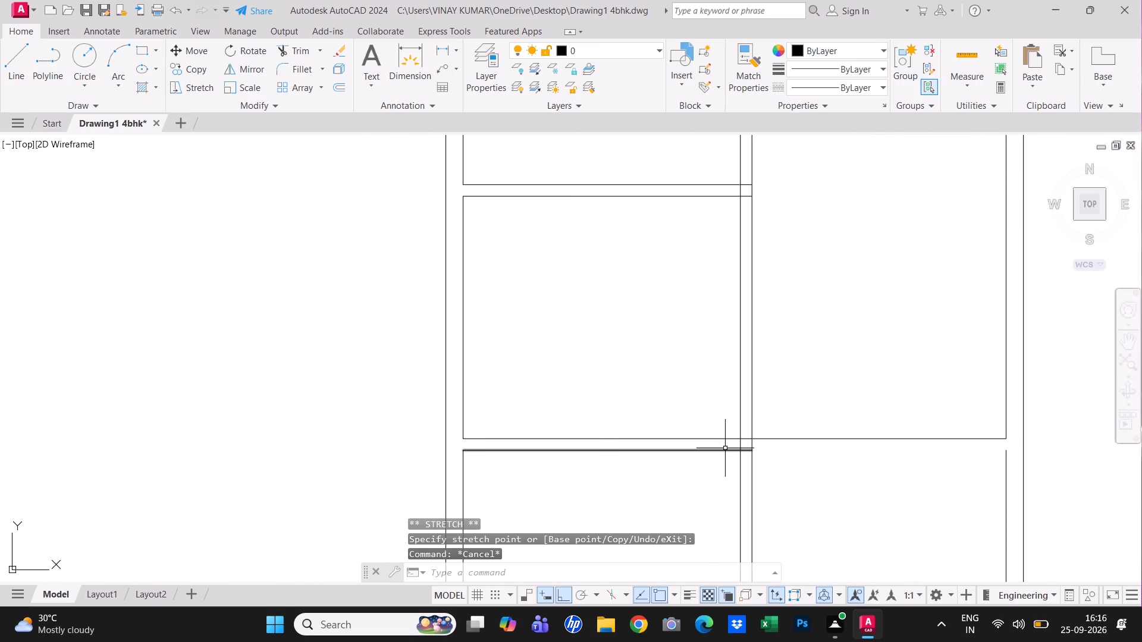
{"action": "scroll", "coordinate": [749, 448], "scroll_direction": "up", "scroll_amount": 3}
{"action": "left_click", "coordinate": [754, 456]}
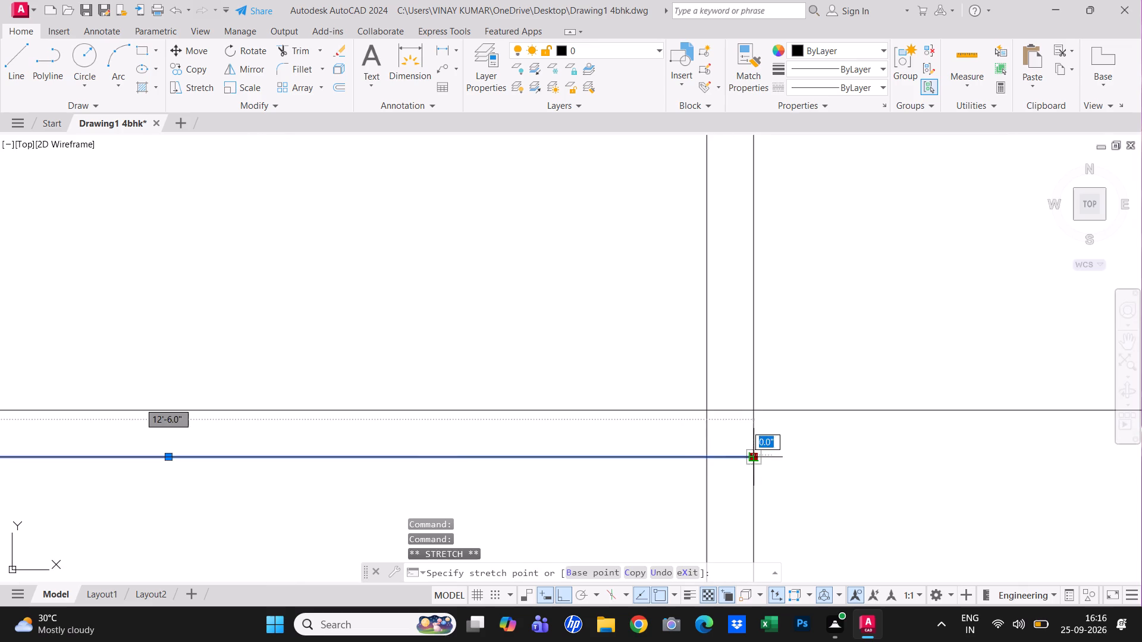
{"action": "left_click", "coordinate": [705, 453]}
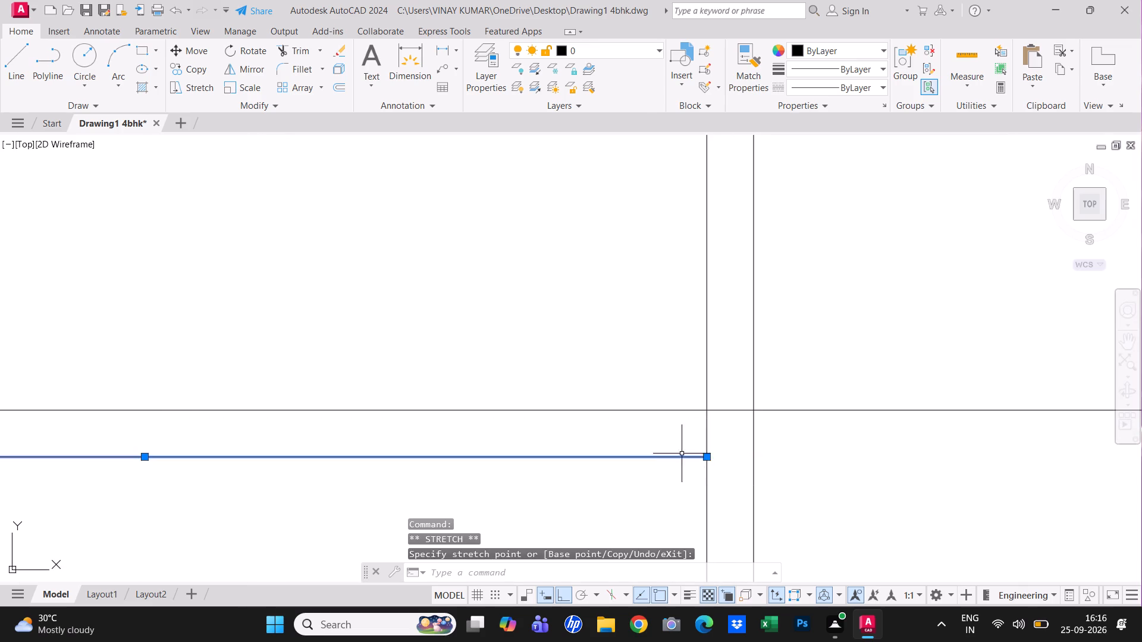
{"action": "scroll", "coordinate": [624, 458], "scroll_direction": "down", "scroll_amount": 4}
{"action": "key", "text": "Escape"}
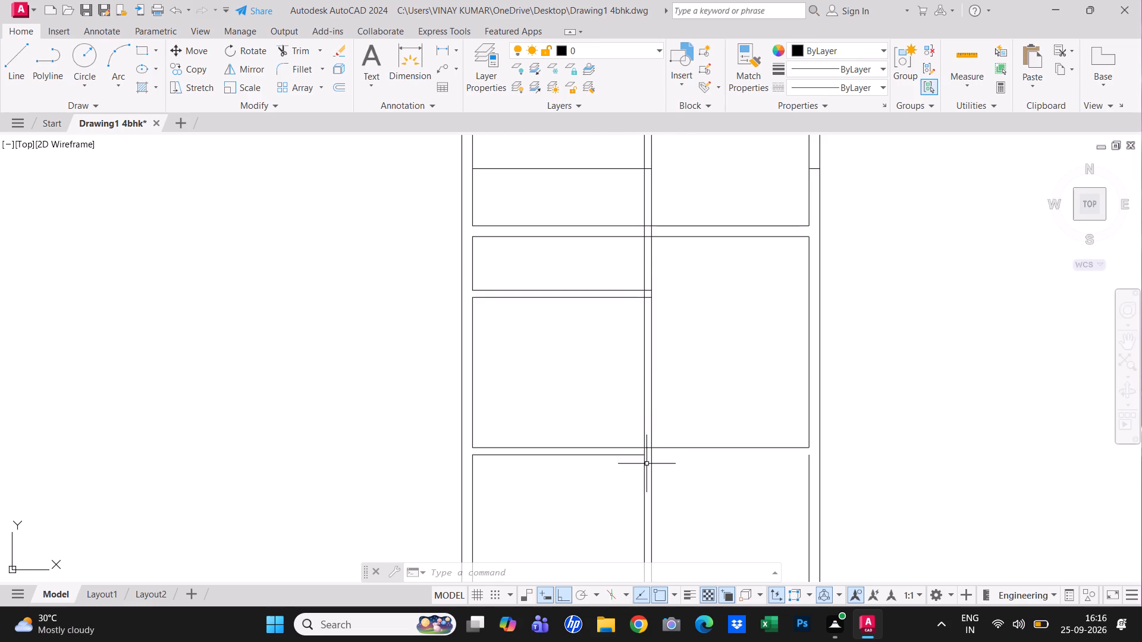
Offset the top-left room's left inner wall line 4' to the right, and offset the new line a further 1' for the stairs.
{"action": "middle_click_drag", "start_coordinate": [574, 222], "coordinate": [617, 301]}
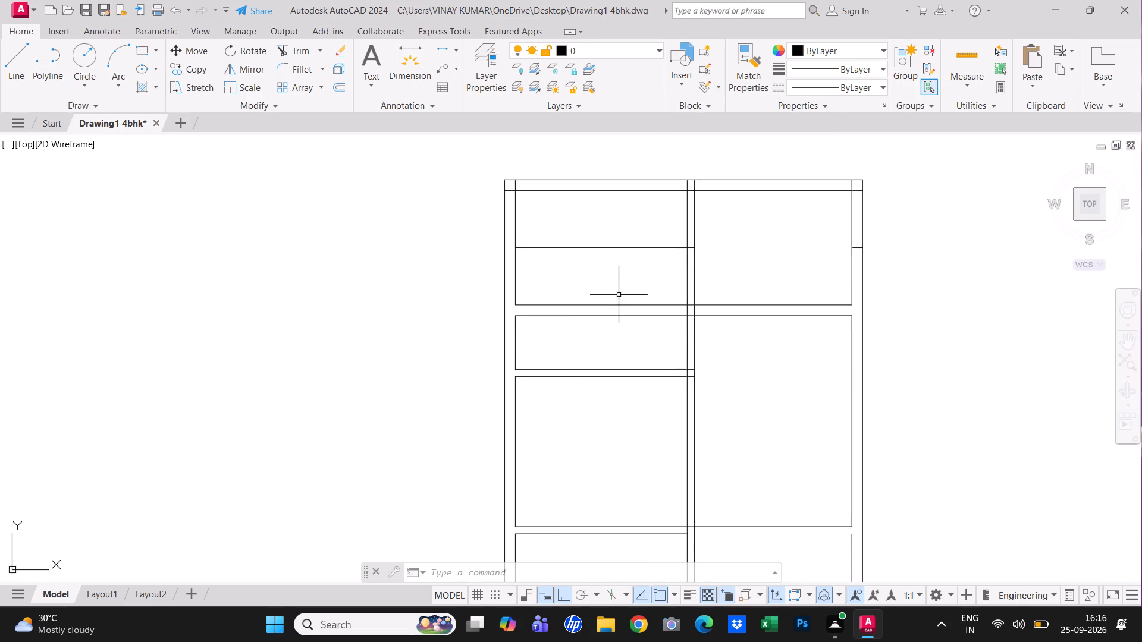
{"action": "key", "text": "Escape"}
{"action": "type", "text": "o t"}
{"action": "key", "text": "space"}
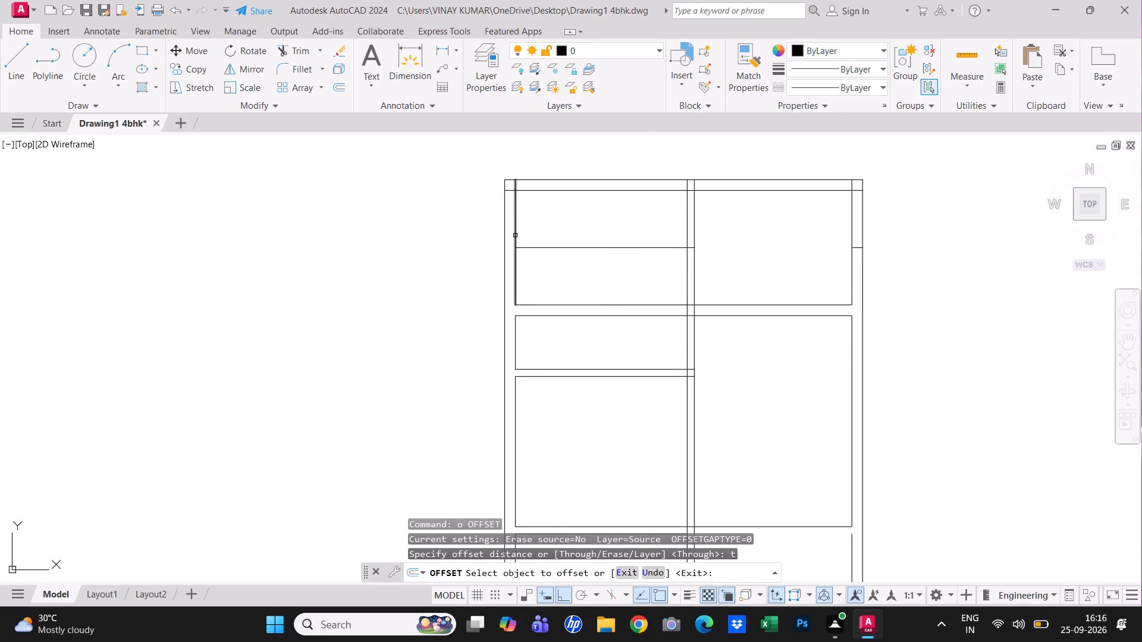
{"action": "left_click", "coordinate": [515, 235]}
{"action": "type", "text": "4'"}
{"action": "key", "text": "Return"}
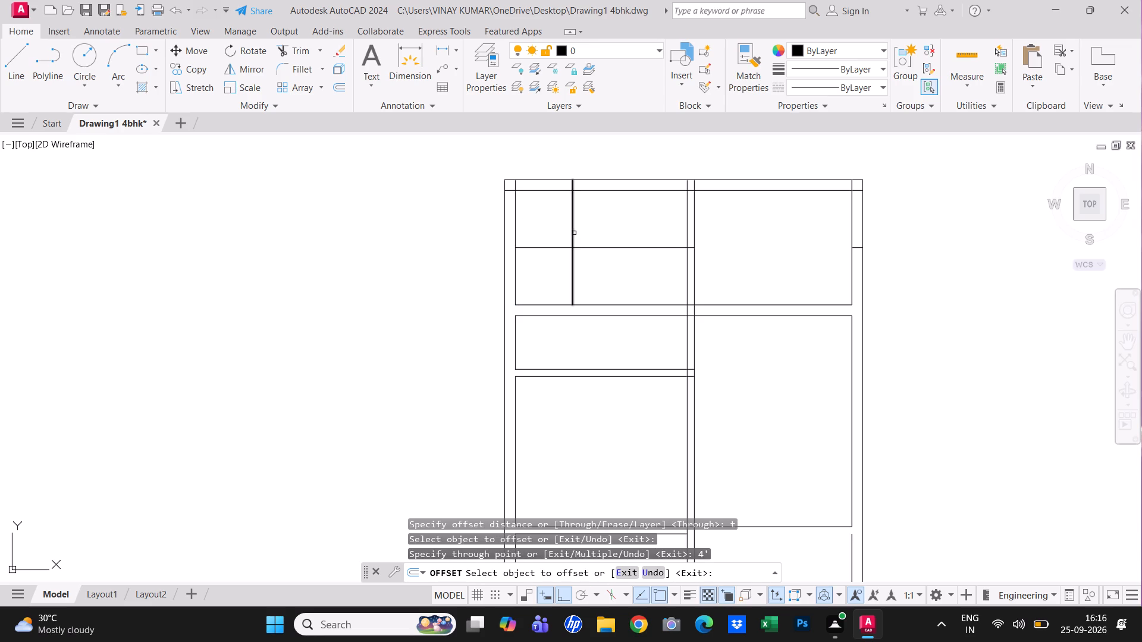
{"action": "left_click", "coordinate": [574, 233]}
{"action": "type", "text": "1'"}
{"action": "key", "text": "Return"}
{"action": "key", "text": "Escape"}
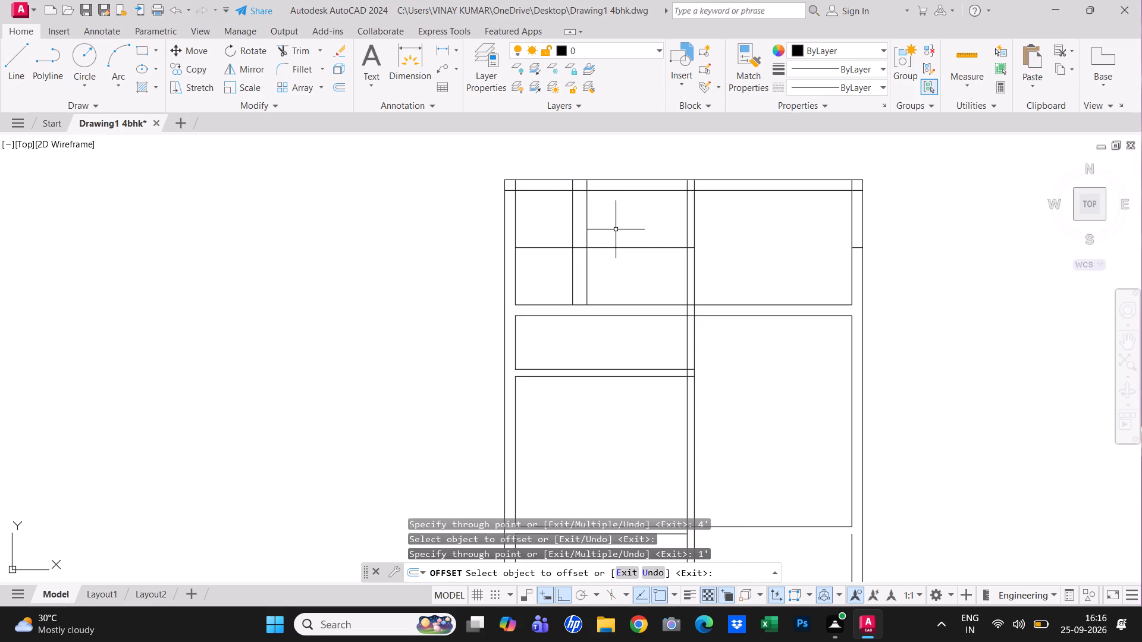
Offset six more stair tread lines successively to the right at 1' spacing, towards the vertical partition.
{"action": "type", "text": "o"}
{"action": "key", "text": "space"}
{"action": "type", "text": "1'"}
{"action": "key", "text": "Return"}
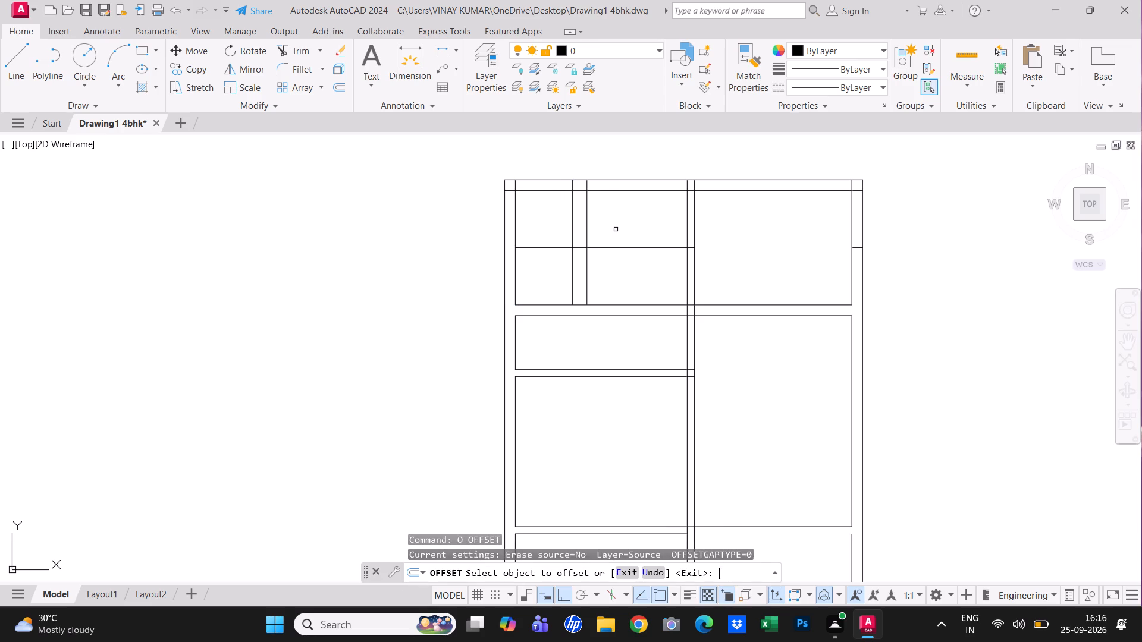
{"action": "left_click", "coordinate": [587, 219]}
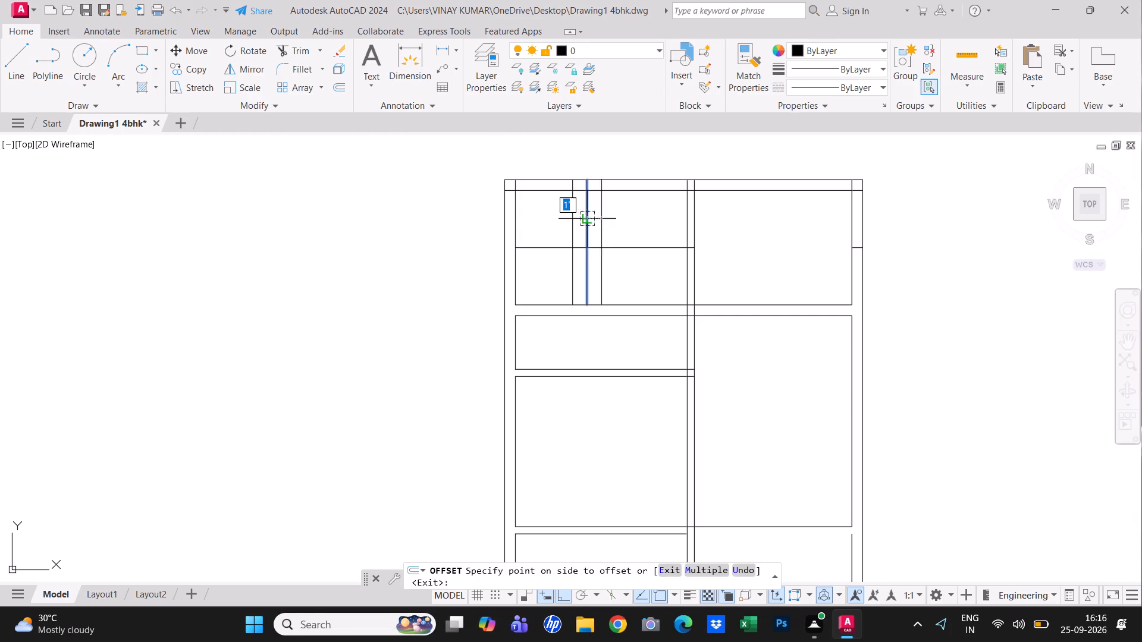
{"action": "left_click", "coordinate": [604, 216]}
{"action": "left_click", "coordinate": [603, 223]}
{"action": "left_click", "coordinate": [636, 227]}
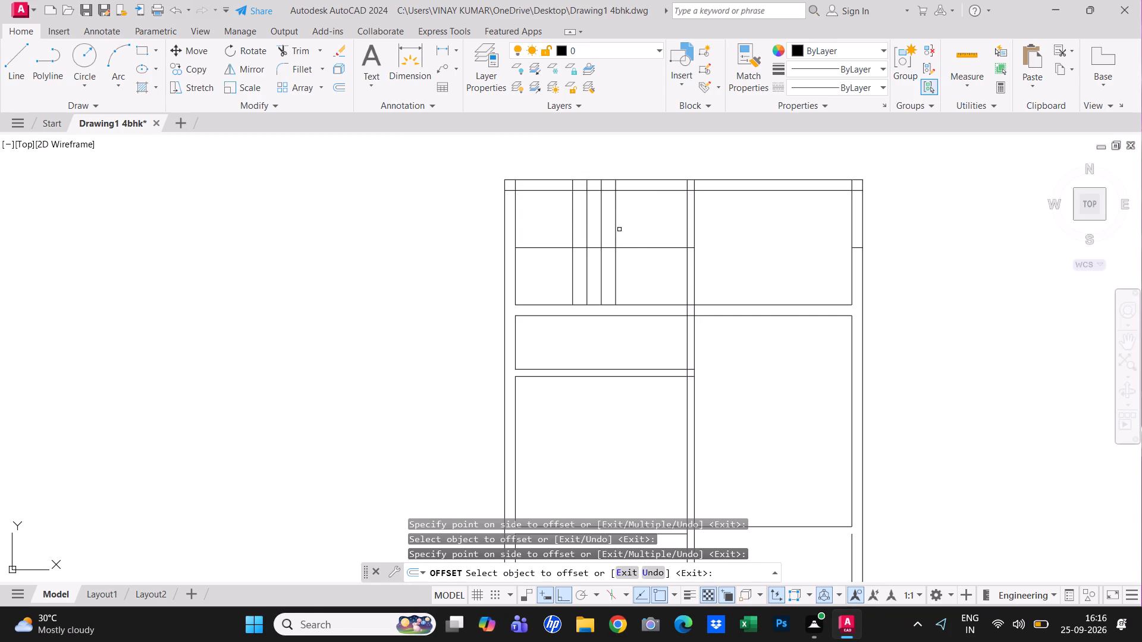
{"action": "left_click", "coordinate": [616, 231]}
{"action": "left_click", "coordinate": [629, 226]}
{"action": "left_click", "coordinate": [628, 229]}
{"action": "left_click", "coordinate": [649, 227]}
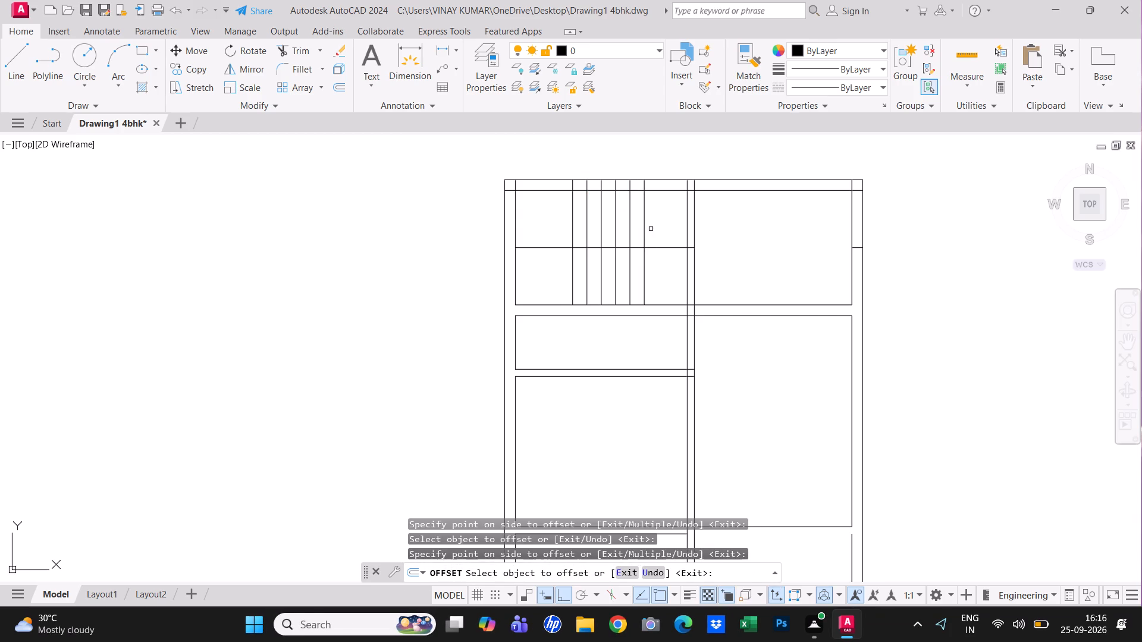
{"action": "left_click", "coordinate": [642, 232]}
{"action": "left_click", "coordinate": [654, 227]}
{"action": "left_click", "coordinate": [659, 227]}
{"action": "left_click", "coordinate": [669, 226]}
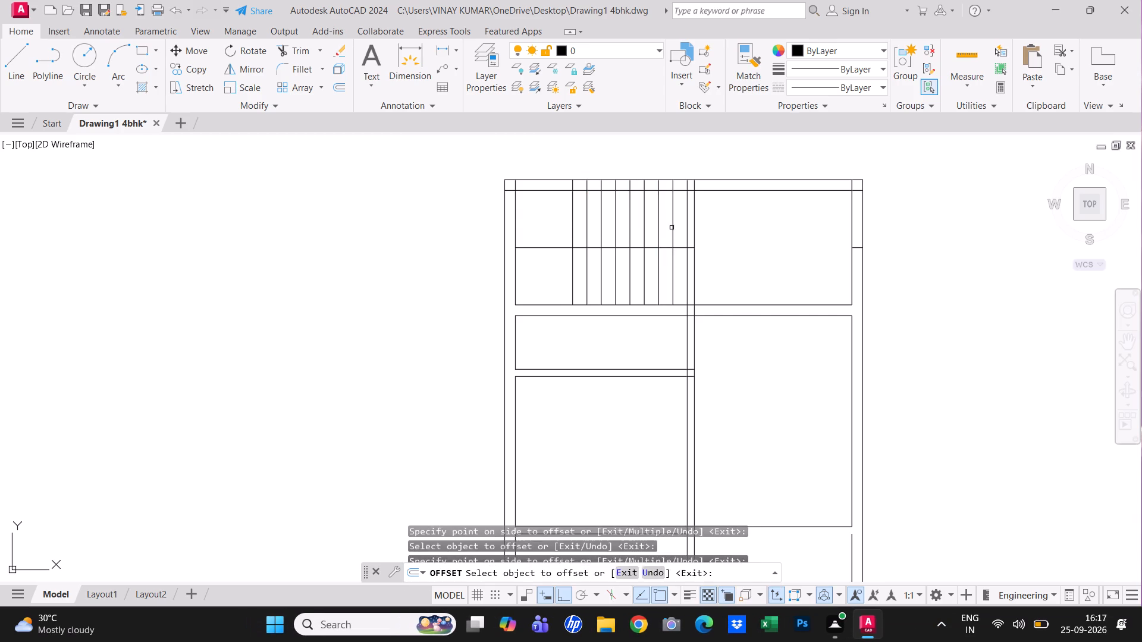
{"action": "key", "text": "Escape"}
Trim the tread, partition and left inner wall line ends out of the top outer wall, and clean the plan's top-left corner.
{"action": "type", "text": "tr"}
{"action": "key", "text": "space"}
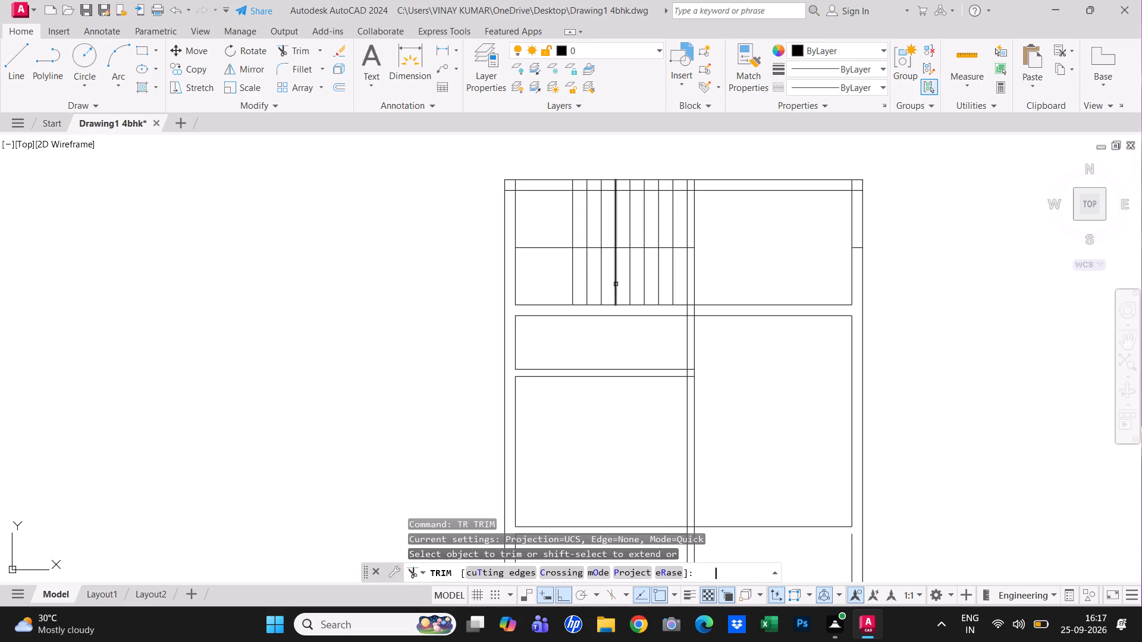
{"action": "scroll", "coordinate": [687, 177], "scroll_direction": "up", "scroll_amount": 2}
{"action": "left_click", "coordinate": [758, 204]}
{"action": "middle_click_drag", "start_coordinate": [628, 212], "coordinate": [985, 292]}
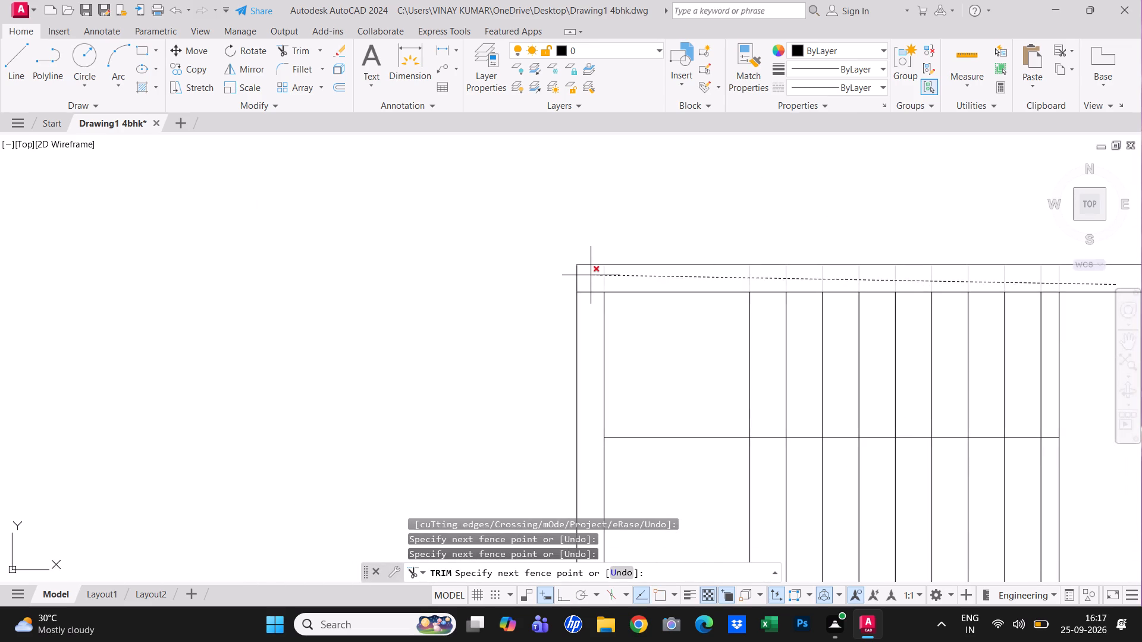
{"action": "double_click", "coordinate": [591, 275]}
{"action": "left_click", "coordinate": [594, 303]}
{"action": "left_click", "coordinate": [594, 287]}
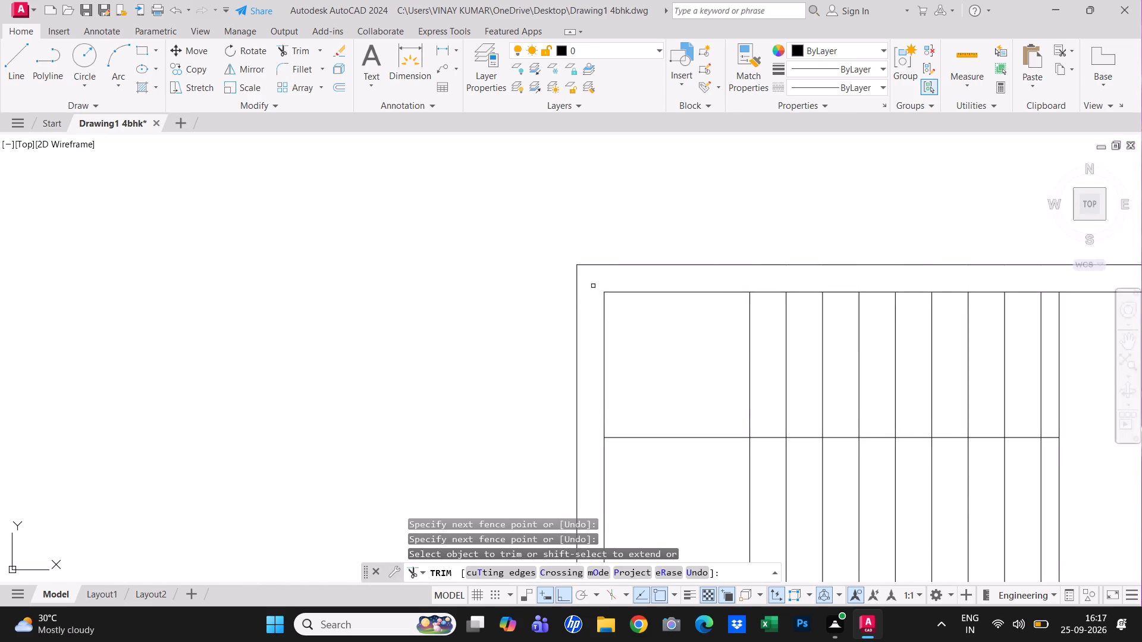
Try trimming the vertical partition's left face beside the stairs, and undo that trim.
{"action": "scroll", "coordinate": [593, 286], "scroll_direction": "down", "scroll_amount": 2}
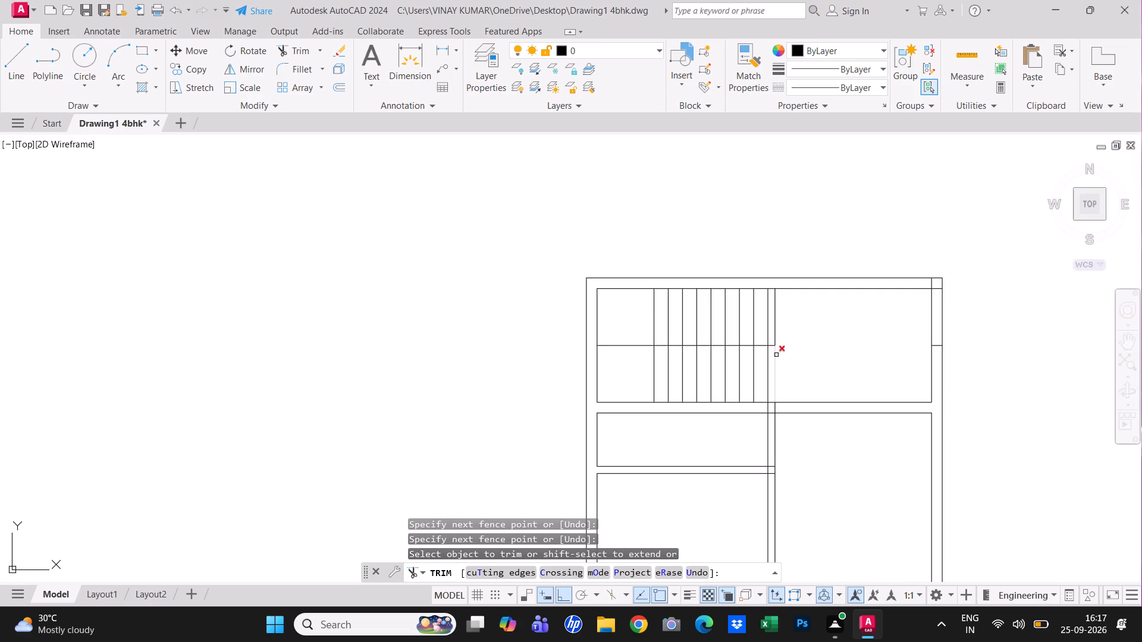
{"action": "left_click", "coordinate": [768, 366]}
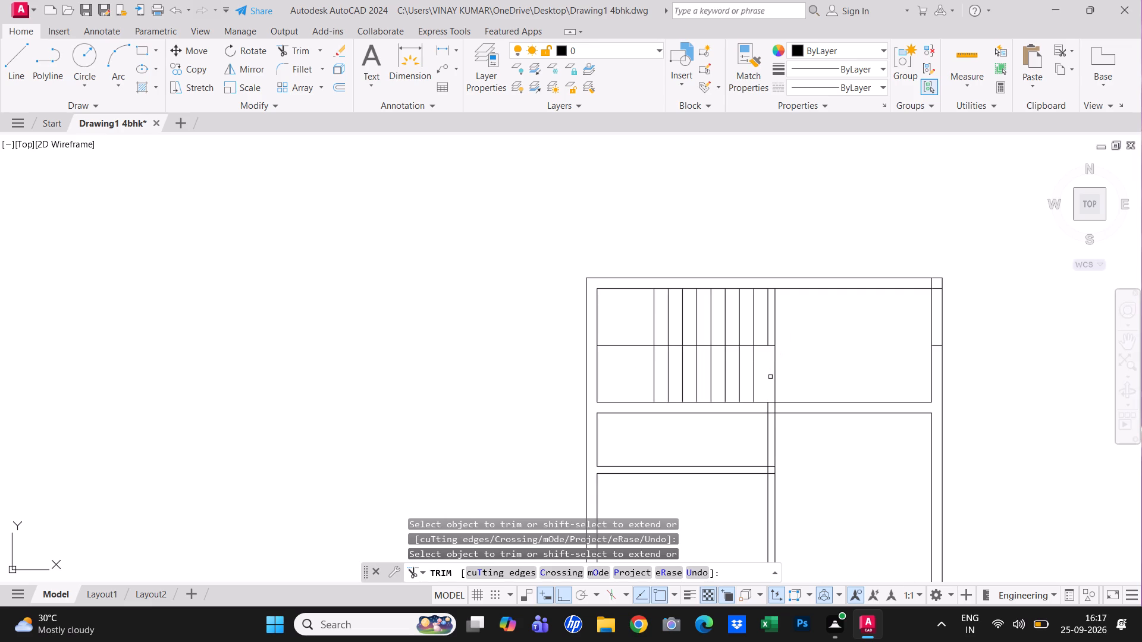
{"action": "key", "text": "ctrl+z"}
Trim away the vertical partition's right face beside the stairs and the mid-flight line's stub beyond the left face.
{"action": "scroll", "coordinate": [776, 373], "scroll_direction": "down", "scroll_amount": 4}
{"action": "scroll", "coordinate": [818, 391], "scroll_direction": "up", "scroll_amount": 2}
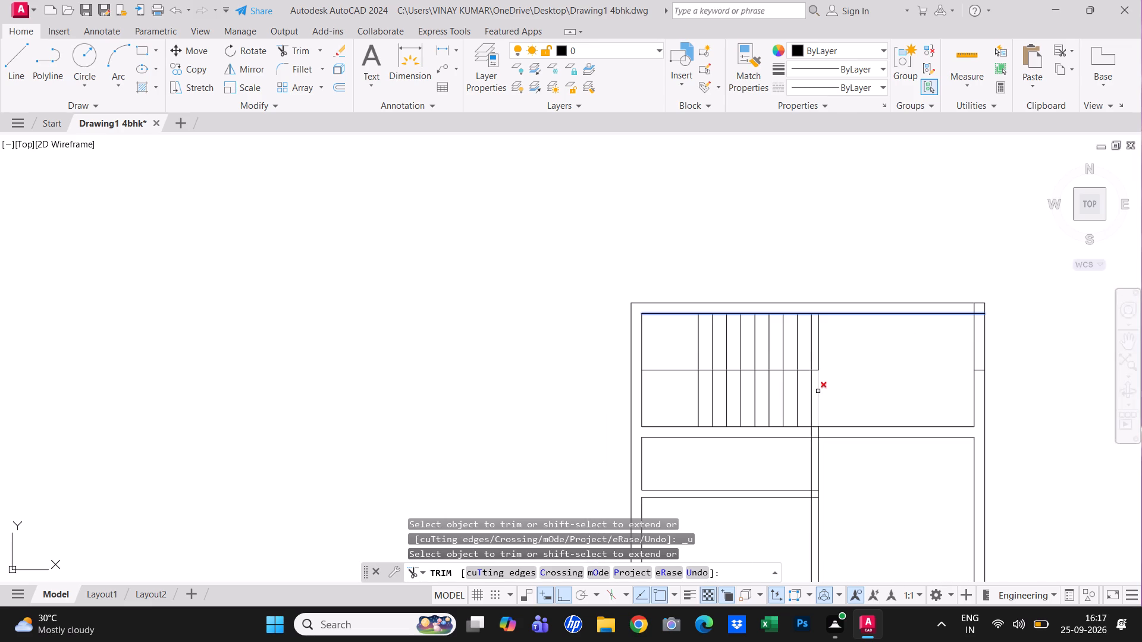
{"action": "left_click", "coordinate": [818, 391]}
{"action": "left_click", "coordinate": [817, 371]}
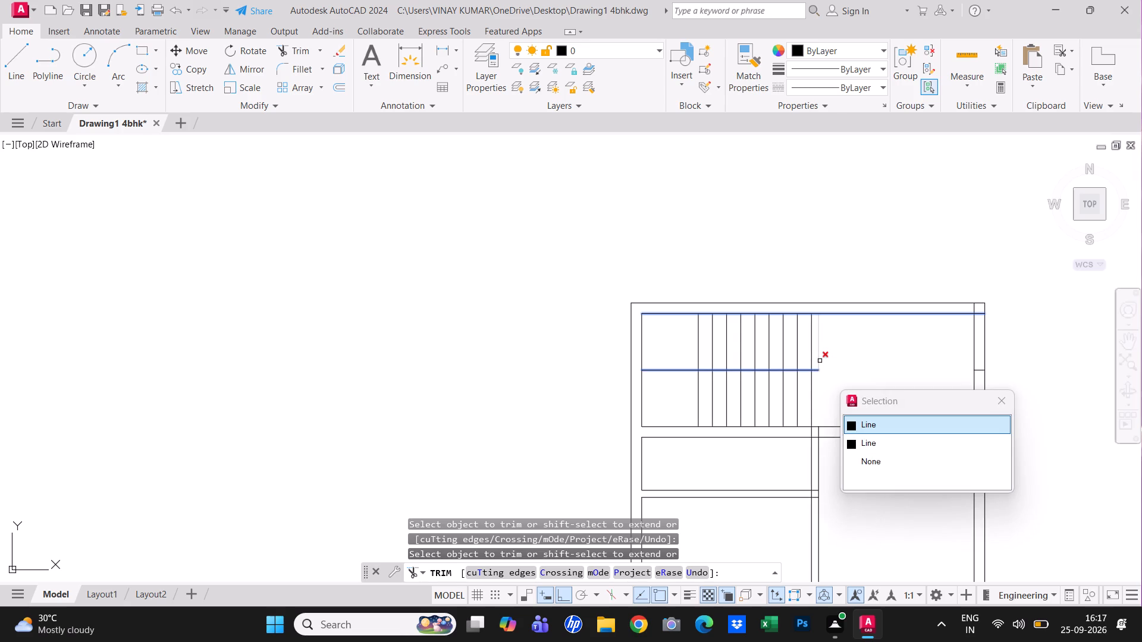
{"action": "left_click", "coordinate": [818, 373]}
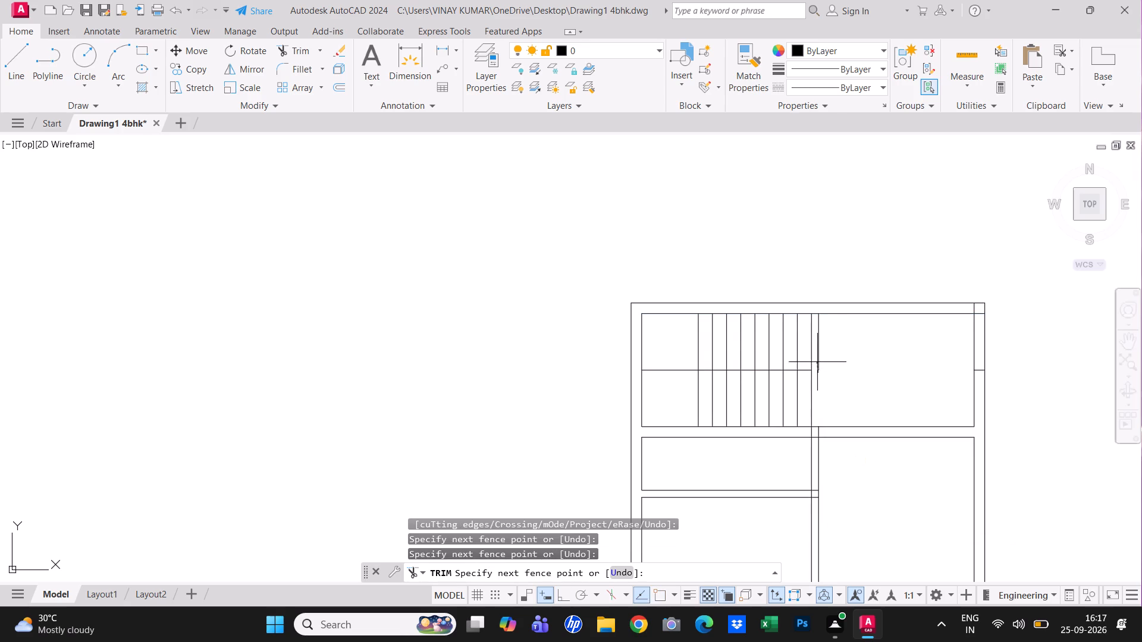
{"action": "left_click", "coordinate": [821, 361]}
Trim the inner wall line overruns at the plan's top-right corner and the short horizontal stub inside the right outer wall.
{"action": "scroll", "coordinate": [985, 305], "scroll_direction": "up", "scroll_amount": 1}
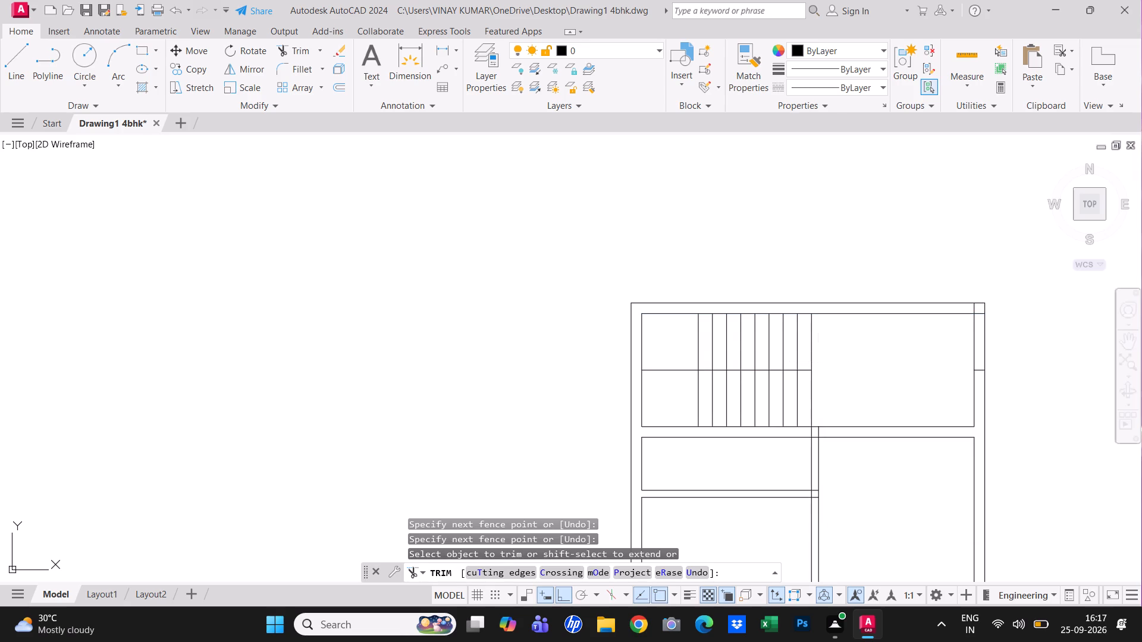
{"action": "scroll", "coordinate": [983, 305], "scroll_direction": "up", "scroll_amount": 1}
{"action": "left_click", "coordinate": [943, 310]}
{"action": "double_click", "coordinate": [962, 322]}
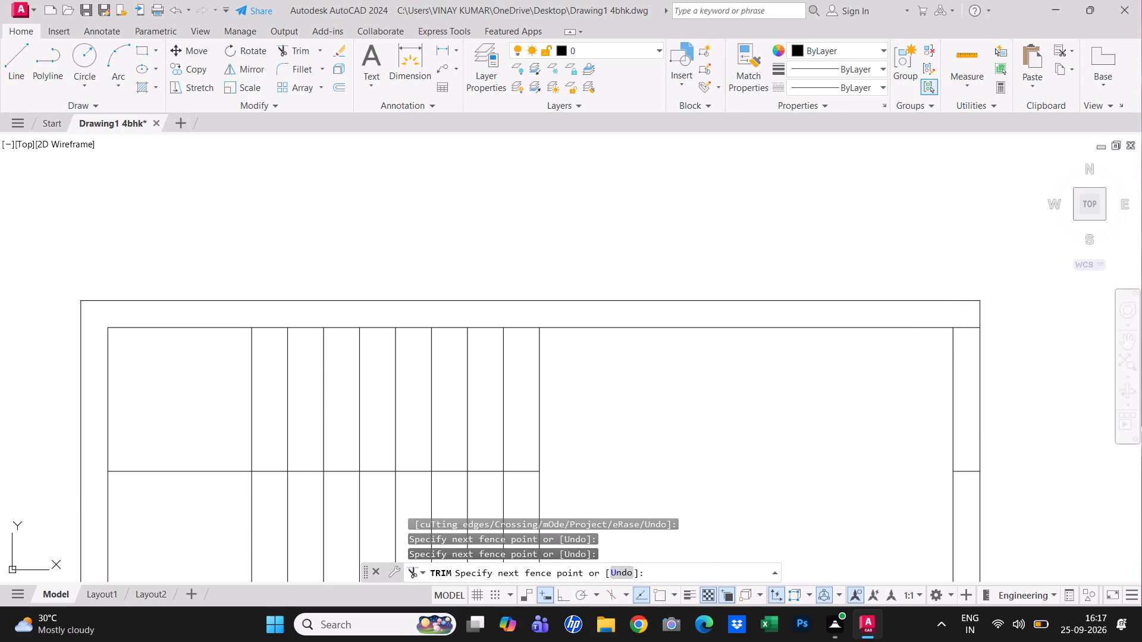
{"action": "left_click", "coordinate": [961, 498]}
Trim the partition lines crossing the wall below the stairs and the horizontal wall lines crossing the partition around the small room.
{"action": "scroll", "coordinate": [961, 490], "scroll_direction": "down", "scroll_amount": 4}
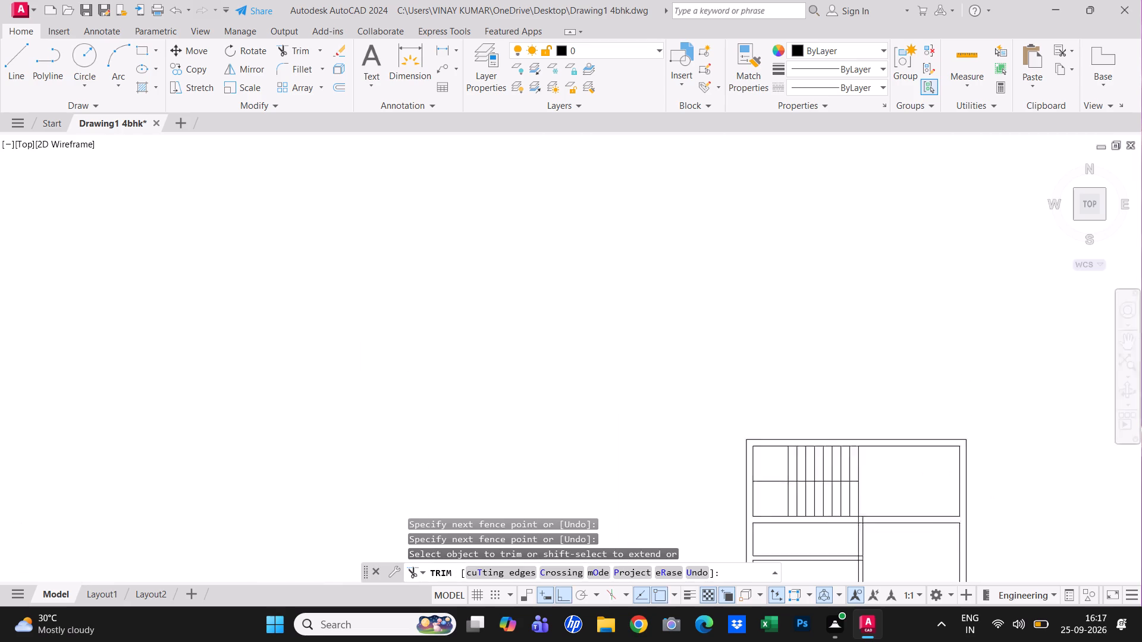
{"action": "middle_click_drag", "start_coordinate": [948, 544], "coordinate": [881, 429]}
{"action": "scroll", "coordinate": [849, 409], "scroll_direction": "up", "scroll_amount": 4}
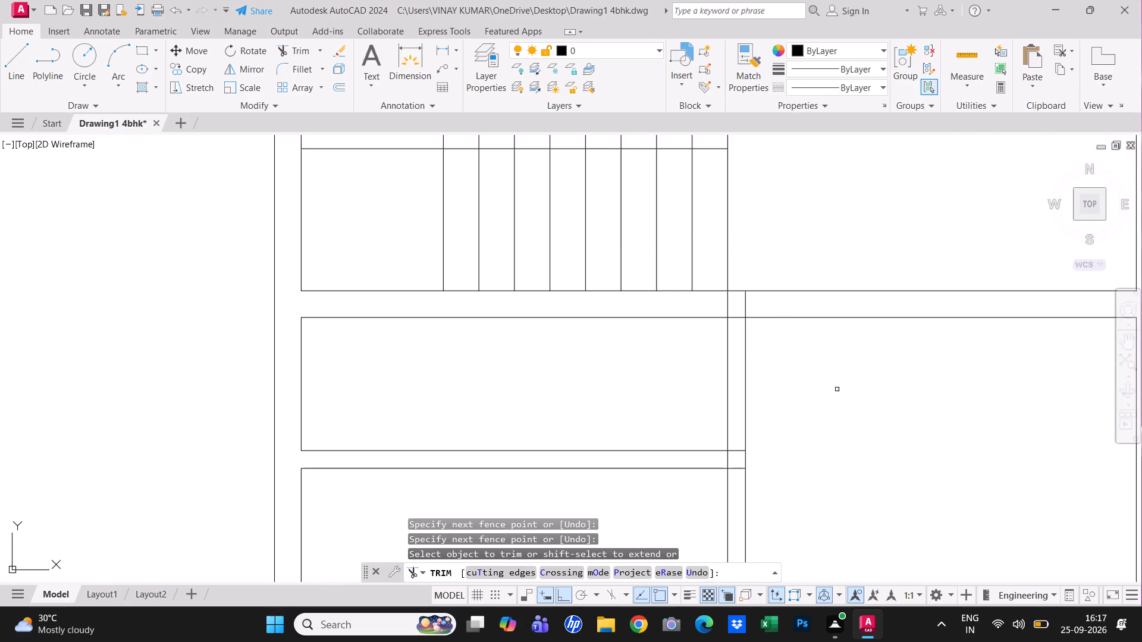
{"action": "left_click", "coordinate": [676, 297]}
{"action": "left_click", "coordinate": [770, 304]}
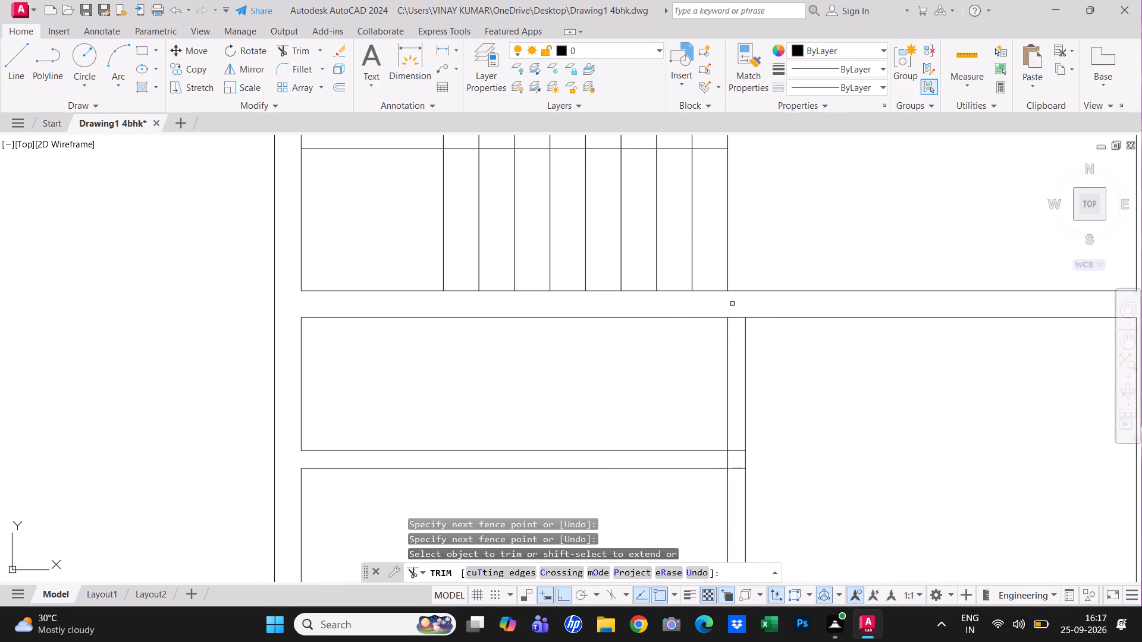
{"action": "left_click", "coordinate": [732, 304]}
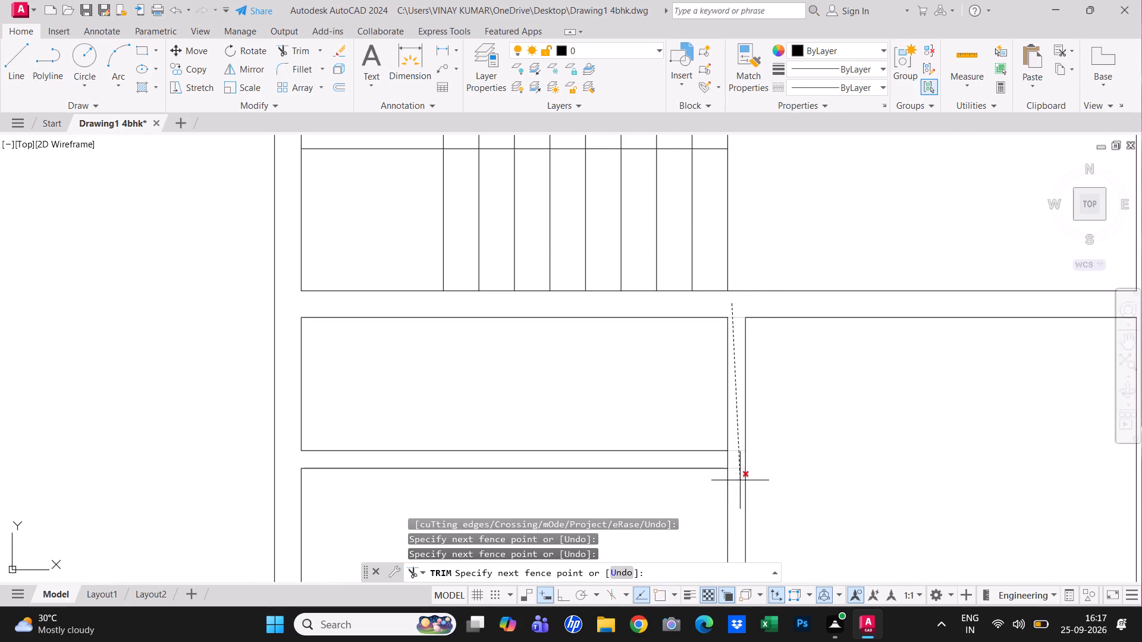
{"action": "left_click", "coordinate": [740, 480]}
{"action": "scroll", "coordinate": [729, 459], "scroll_direction": "down", "scroll_amount": 3}
{"action": "middle_click_drag", "start_coordinate": [774, 472], "coordinate": [812, 397]}
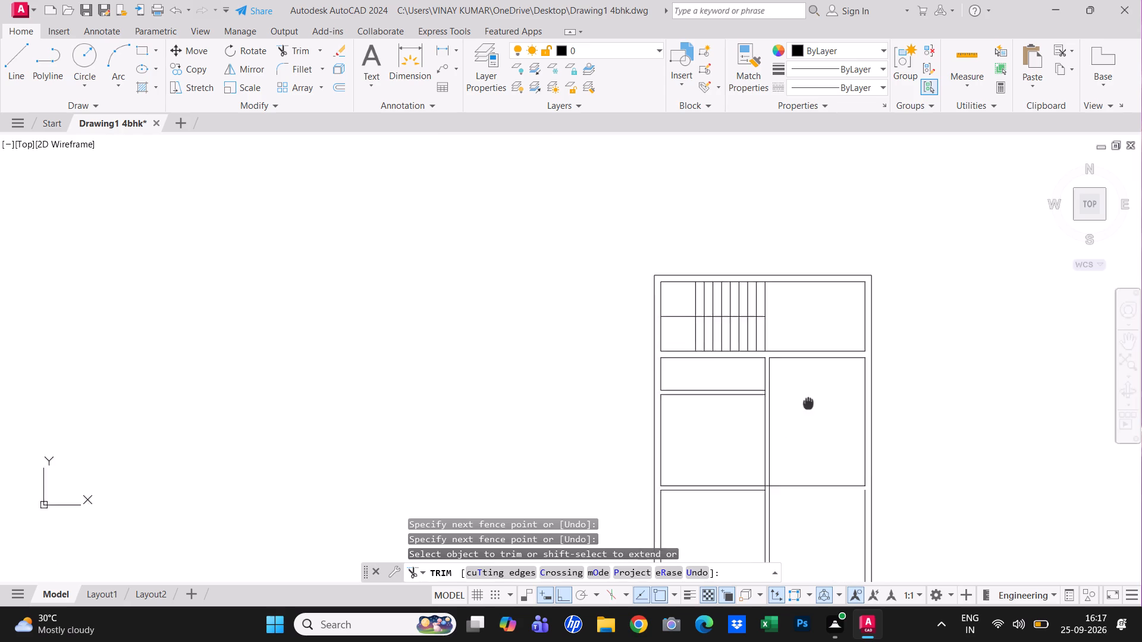
Trim the crossing lines where the vertical partition meets the horizontal wall between the middle and lower rooms, then end Trim.
{"action": "middle_click_drag", "start_coordinate": [812, 397], "coordinate": [813, 396]}
{"action": "scroll", "coordinate": [813, 396], "scroll_direction": "down", "scroll_amount": 1}
{"action": "scroll", "coordinate": [768, 422], "scroll_direction": "up", "scroll_amount": 1}
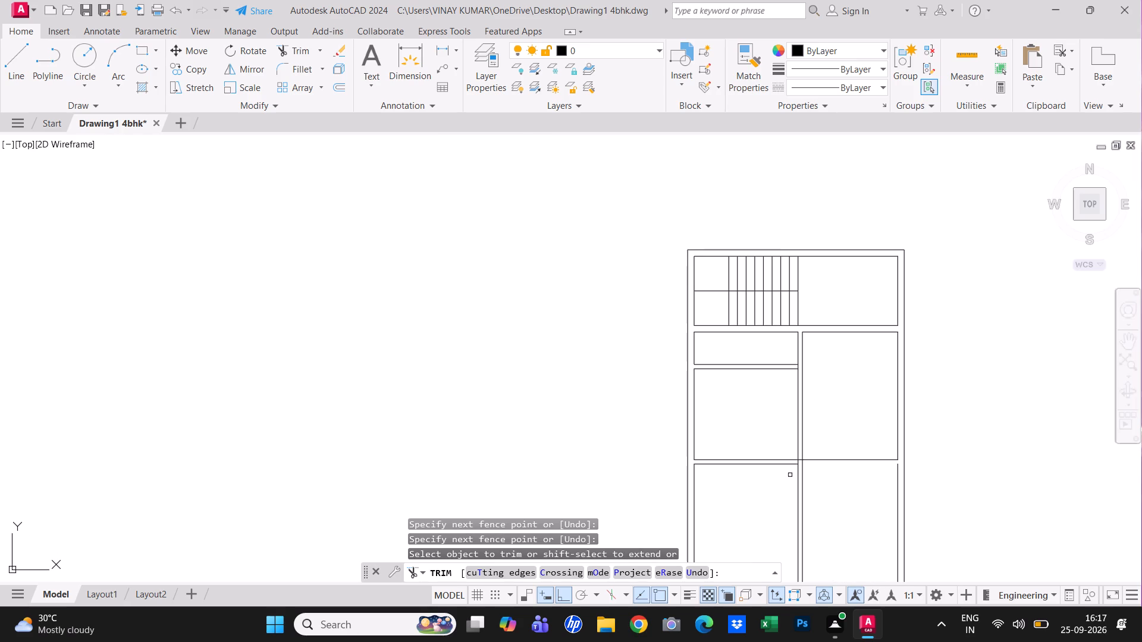
{"action": "scroll", "coordinate": [792, 475], "scroll_direction": "up", "scroll_amount": 2}
{"action": "left_click", "coordinate": [808, 438]}
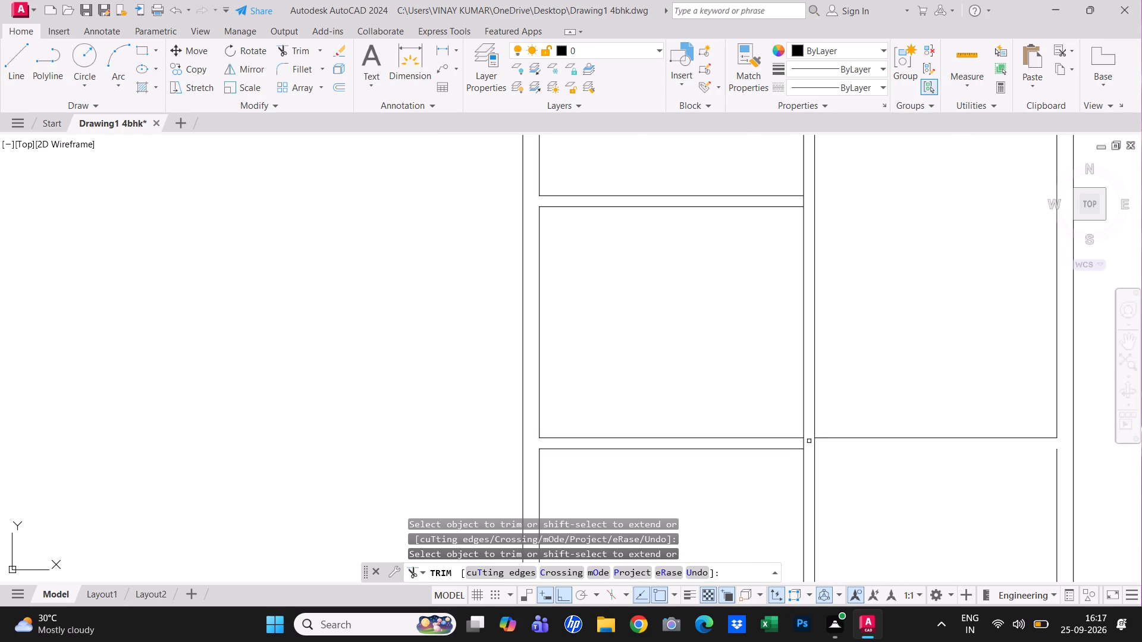
{"action": "left_click", "coordinate": [802, 443]}
{"action": "left_click", "coordinate": [807, 443]}
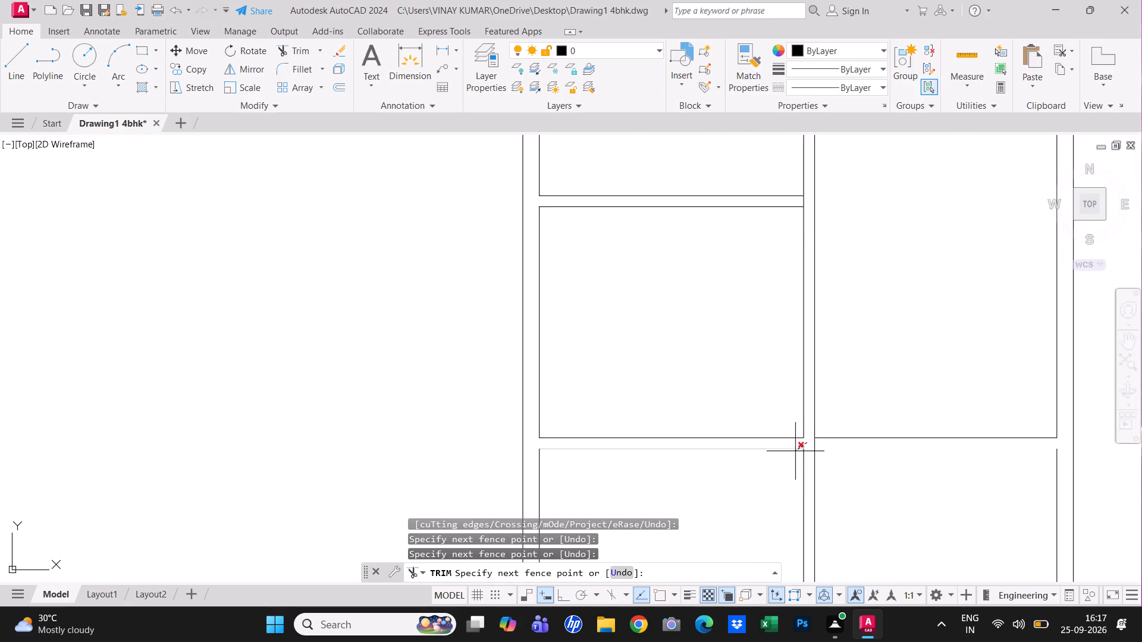
{"action": "key", "text": "Escape"}
{"action": "scroll", "coordinate": [795, 451], "scroll_direction": "down", "scroll_amount": 1}
{"action": "key", "text": "Escape"}
{"action": "key", "text": "Escape"}
{"action": "middle_click_drag", "start_coordinate": [712, 471], "coordinate": [677, 354]}
{"action": "scroll", "coordinate": [701, 445], "scroll_direction": "down", "scroll_amount": 1}
{"action": "key", "text": "Escape"}
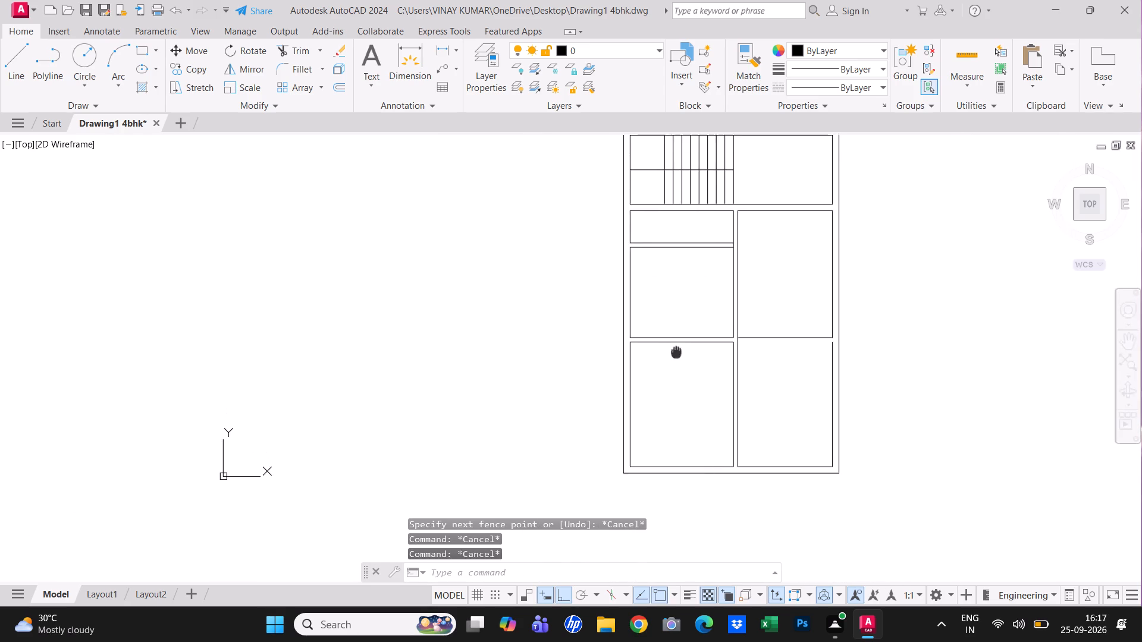
{"action": "middle_click_drag", "start_coordinate": [677, 354], "coordinate": [683, 388]}
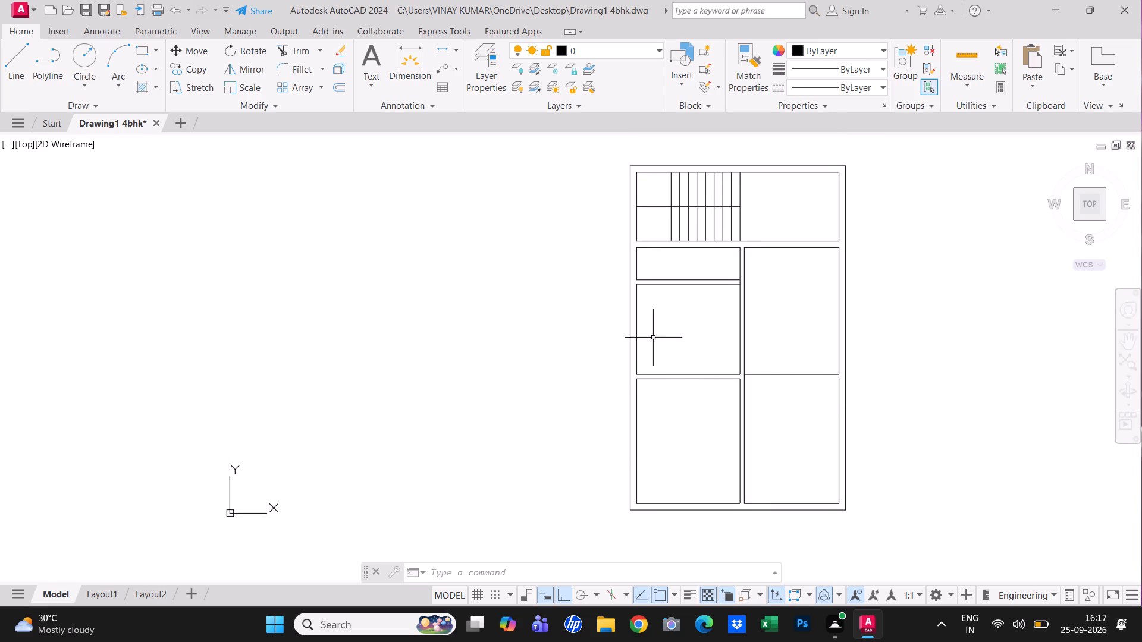
{"action": "key", "text": "Escape"}
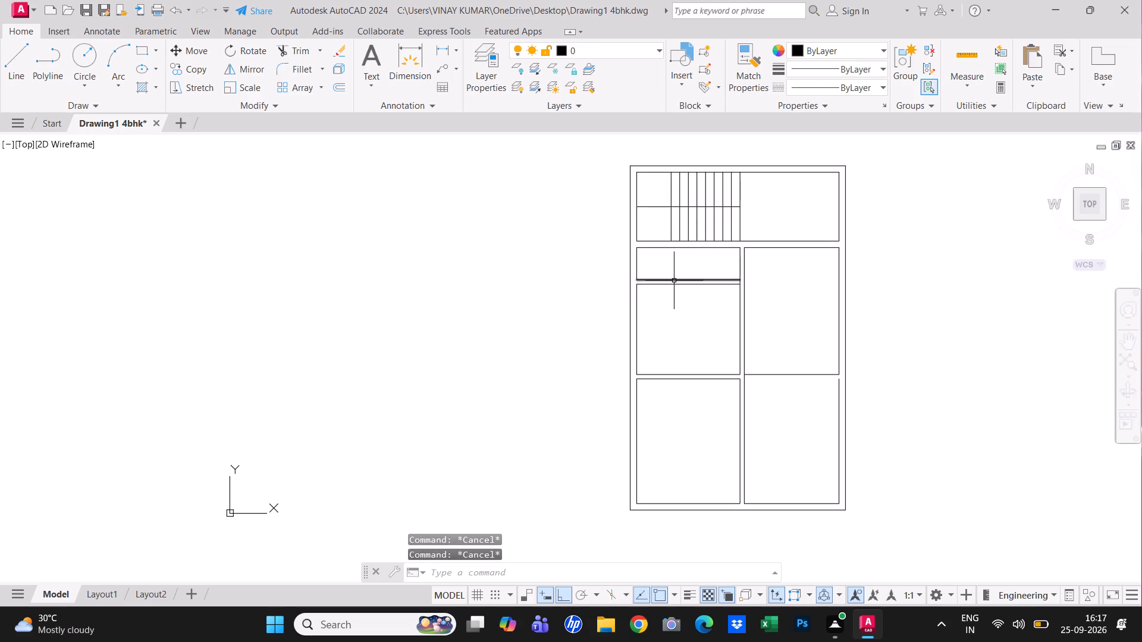
Offset the small room's left inner wall line 8' to the right, and offset the new line 6" further right.
{"action": "type", "text": "o t"}
{"action": "key", "text": "space"}
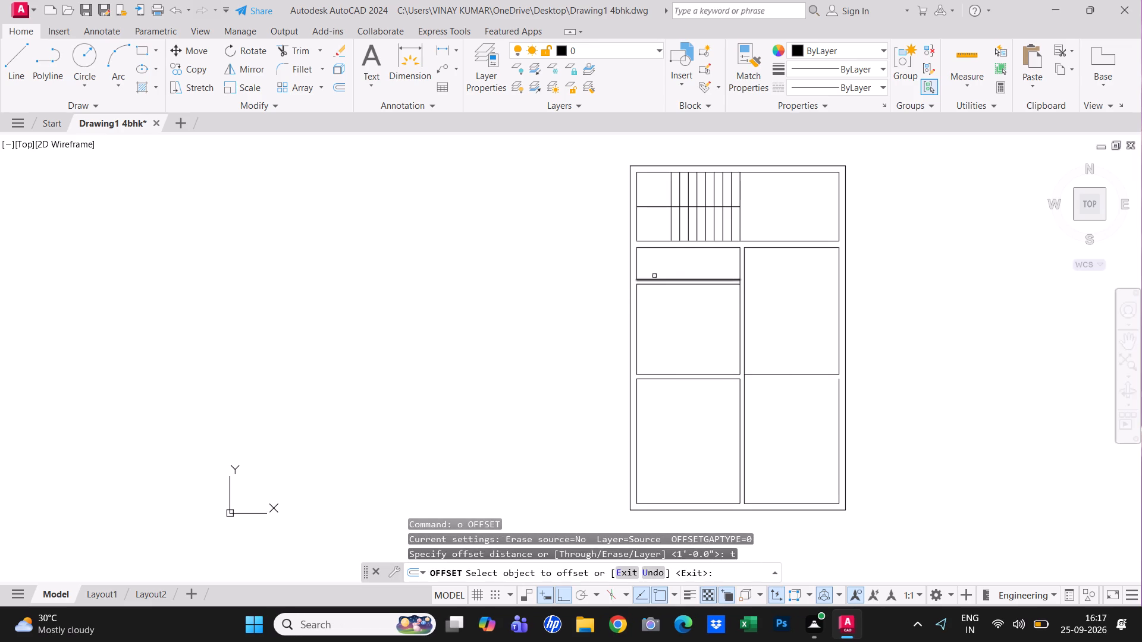
{"action": "left_click", "coordinate": [638, 270]}
{"action": "type", "text": "8'"}
{"action": "key", "text": "Return"}
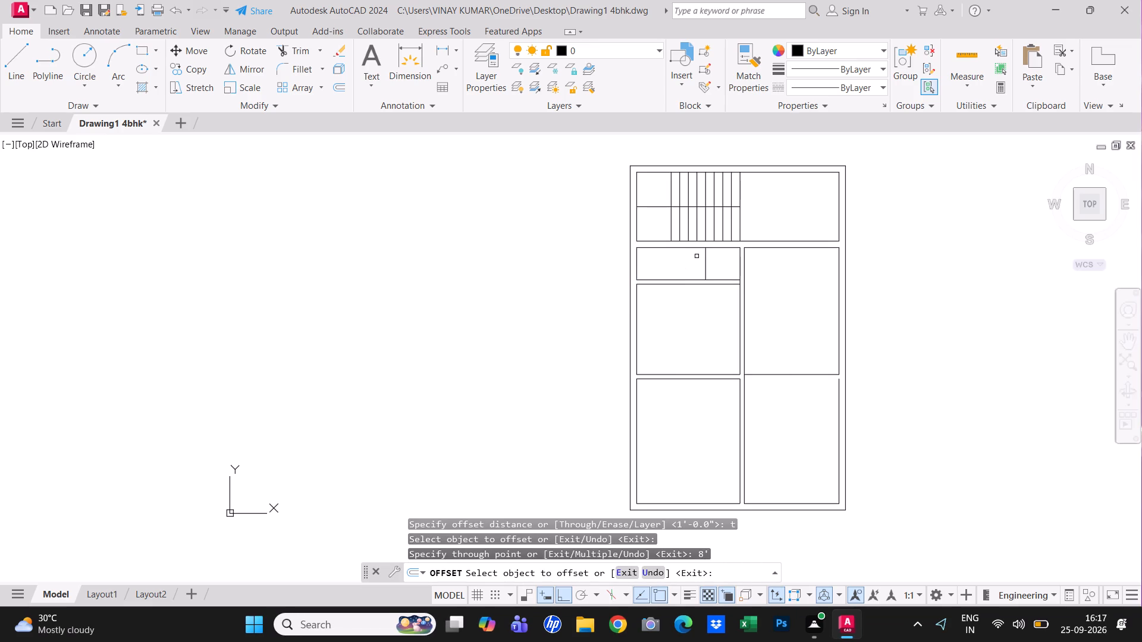
{"action": "left_click_drag", "start_coordinate": [707, 265], "coordinate": [713, 268]}
{"action": "type", "text": "66"}
{"action": "key", "text": "BackSpace"}
{"action": "key", "text": "shift+quotedbl"}
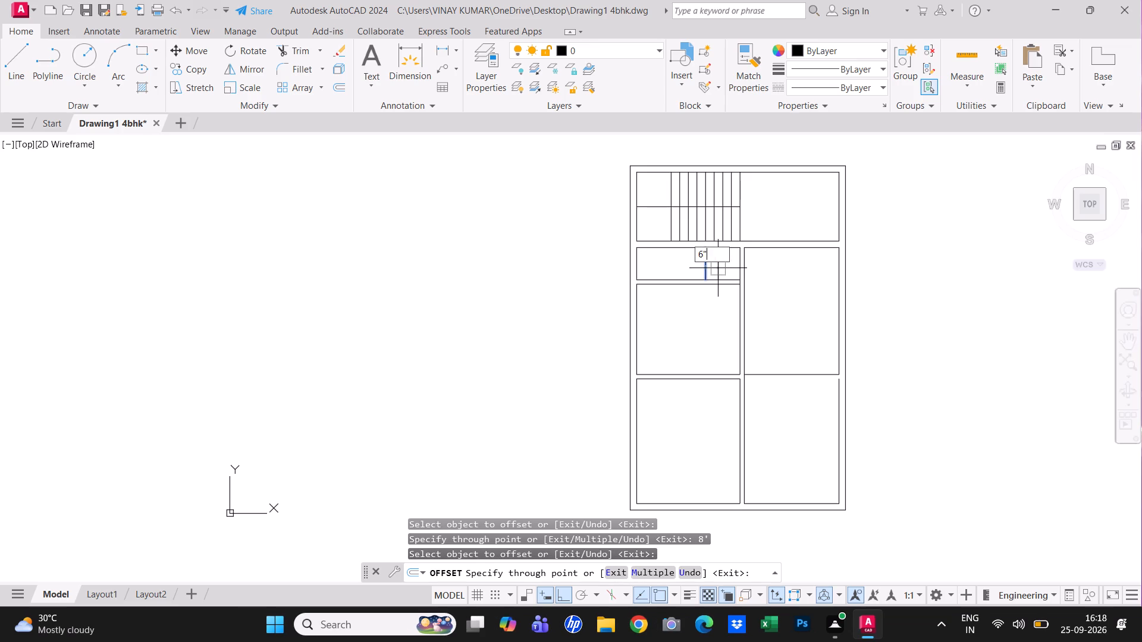
{"action": "key", "text": "Return"}
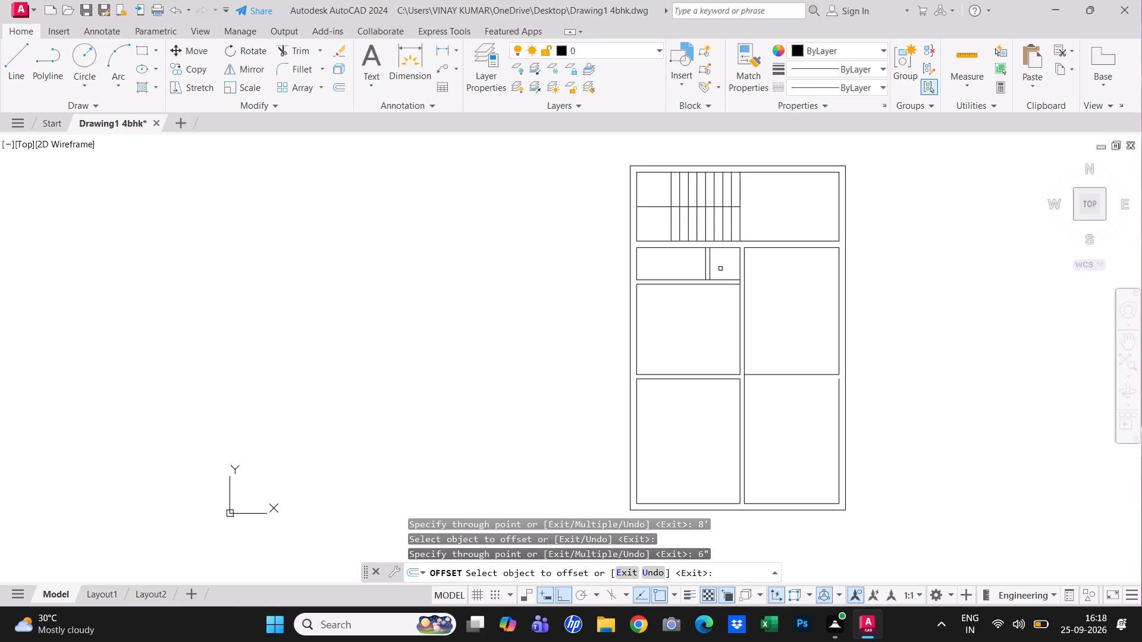
{"action": "key", "text": "Escape"}
Fillet the small room's new wall lines with its lower wall lines to form clean inner and outer corners.
{"action": "scroll", "coordinate": [727, 269], "scroll_direction": "up", "scroll_amount": 1}
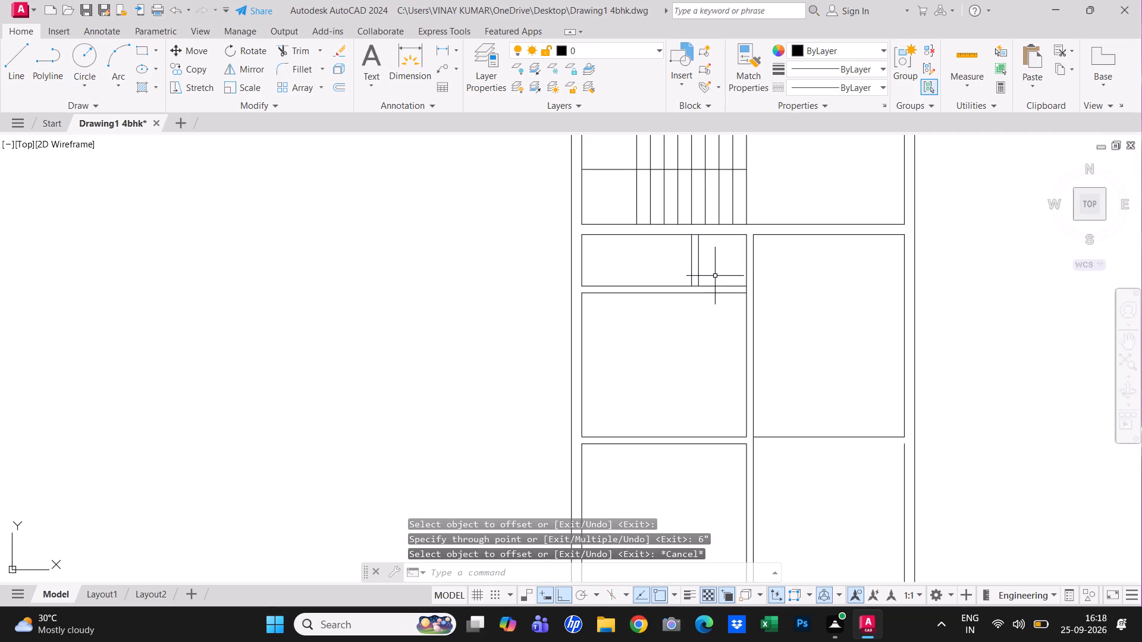
{"action": "type", "text": "f"}
{"action": "key", "text": "space"}
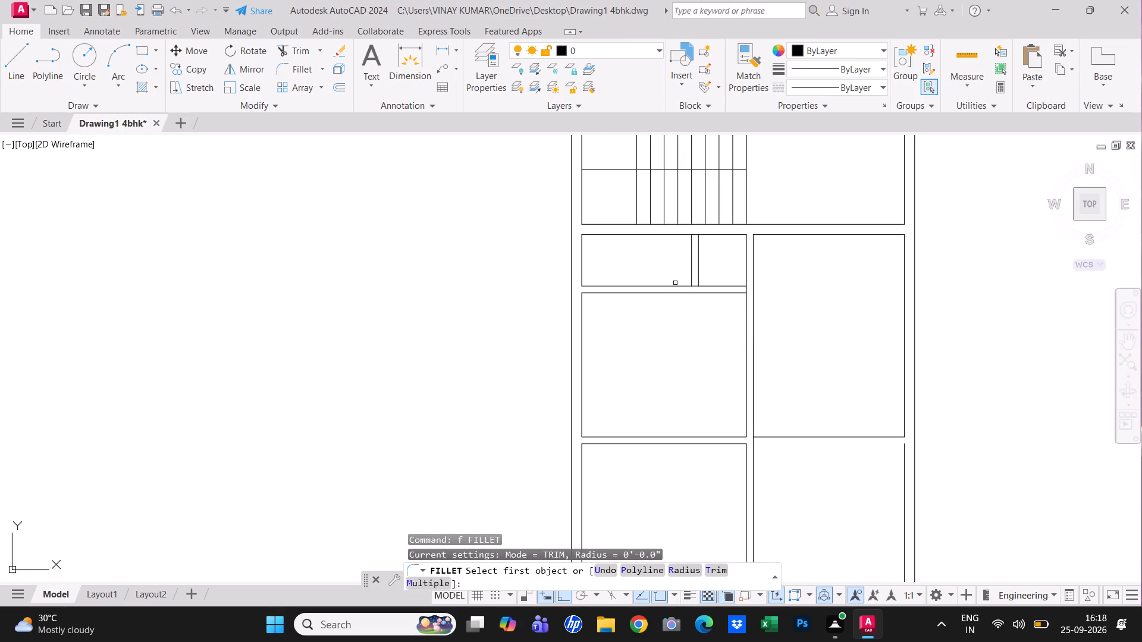
{"action": "left_click", "coordinate": [674, 285]}
{"action": "left_click", "coordinate": [691, 276]}
{"action": "right_click", "coordinate": [722, 273]}
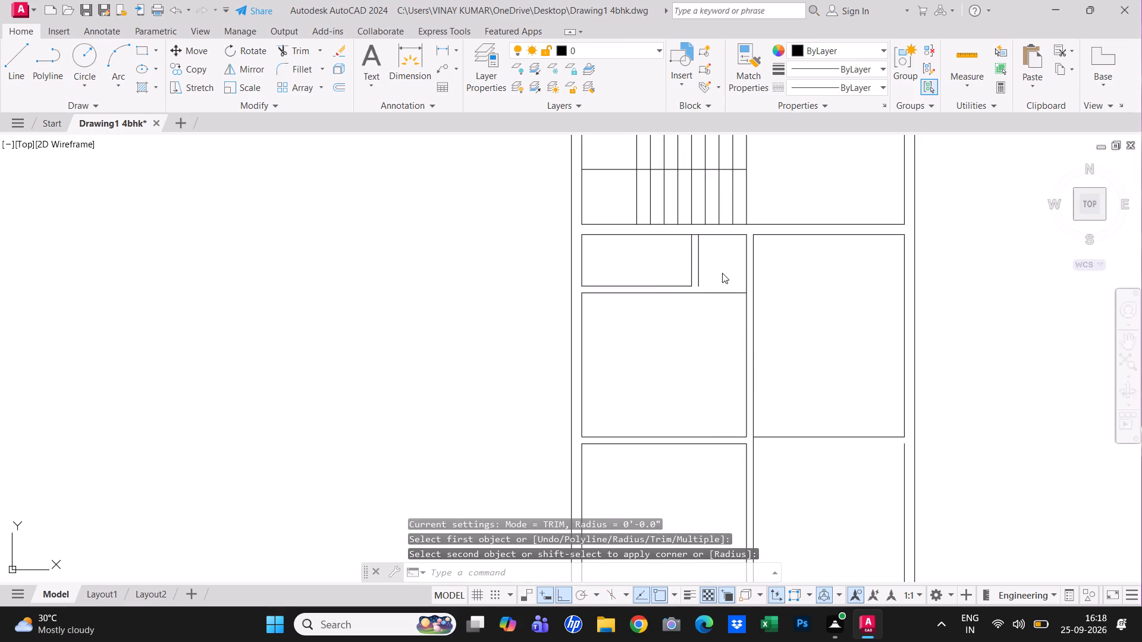
{"action": "left_click", "coordinate": [775, 281]}
{"action": "left_click", "coordinate": [694, 292]}
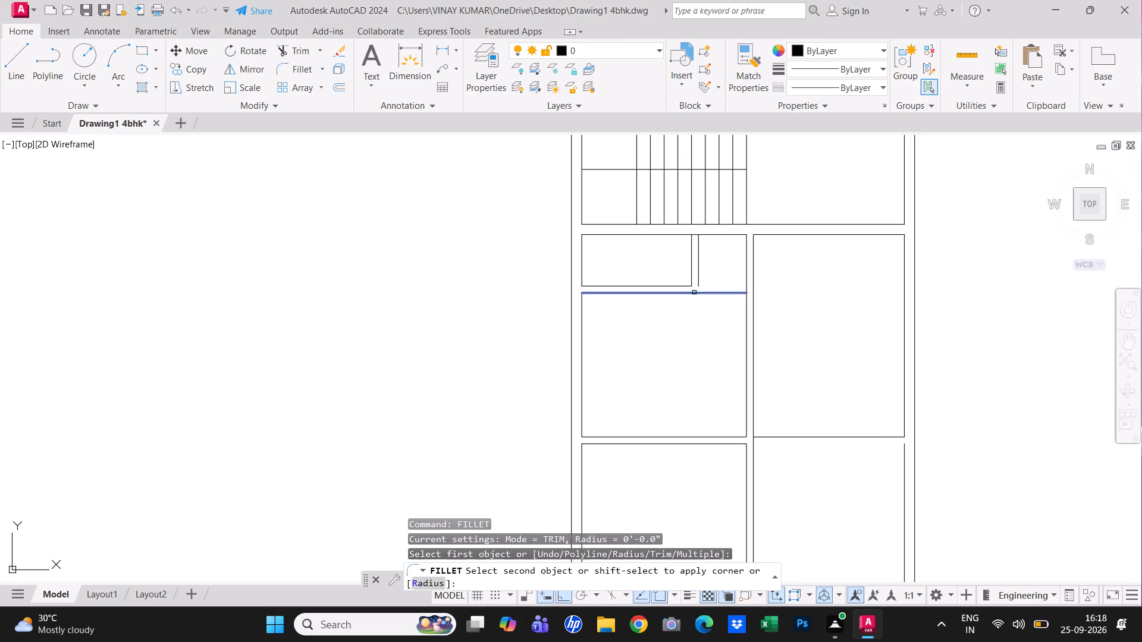
{"action": "left_click", "coordinate": [697, 284]}
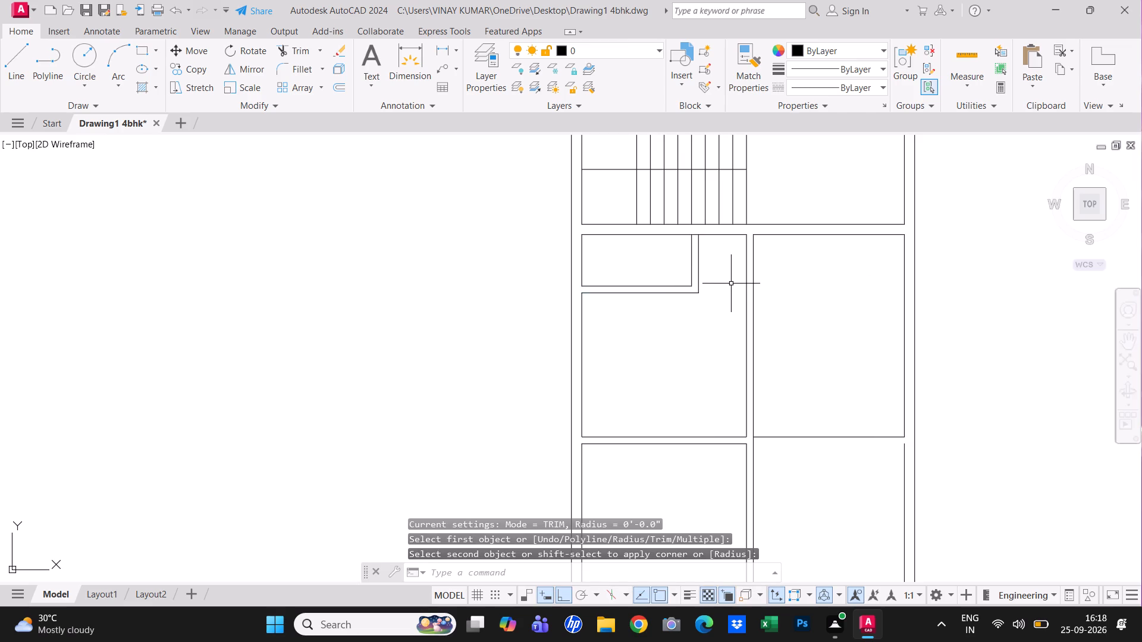
Offset the bottom-right room's lower inner wall line 4' upward, and offset the new line 6" further up.
{"action": "scroll", "coordinate": [724, 291], "scroll_direction": "down", "scroll_amount": 1}
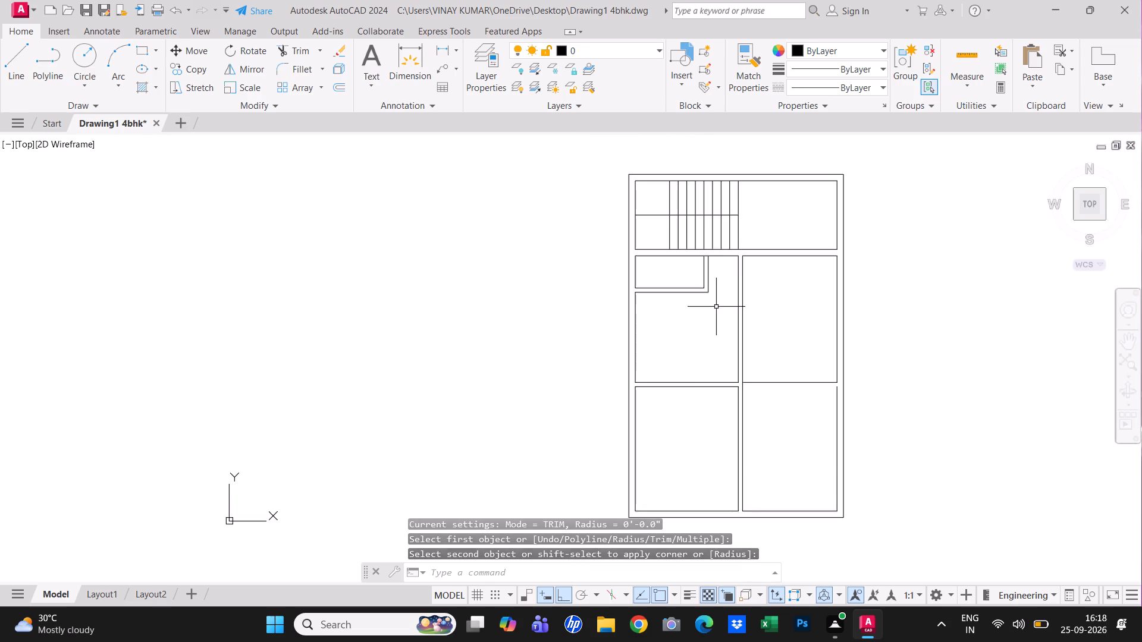
{"action": "middle_click_drag", "start_coordinate": [716, 316], "coordinate": [658, 298]}
{"action": "middle_click", "coordinate": [658, 298]}
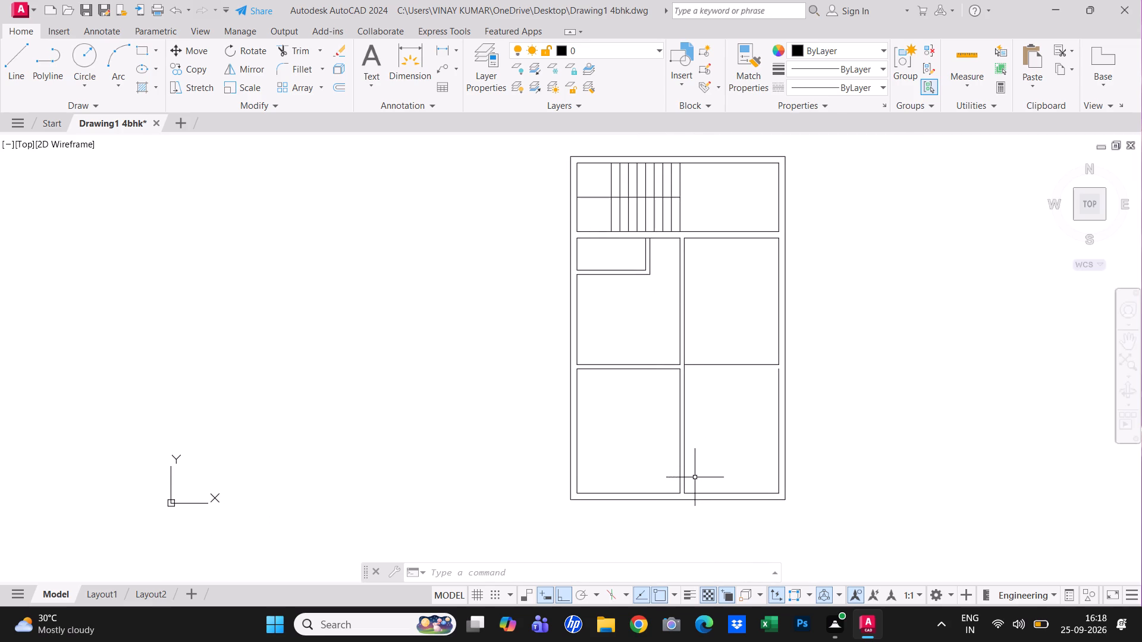
{"action": "middle_click_drag", "start_coordinate": [642, 457], "coordinate": [581, 419]}
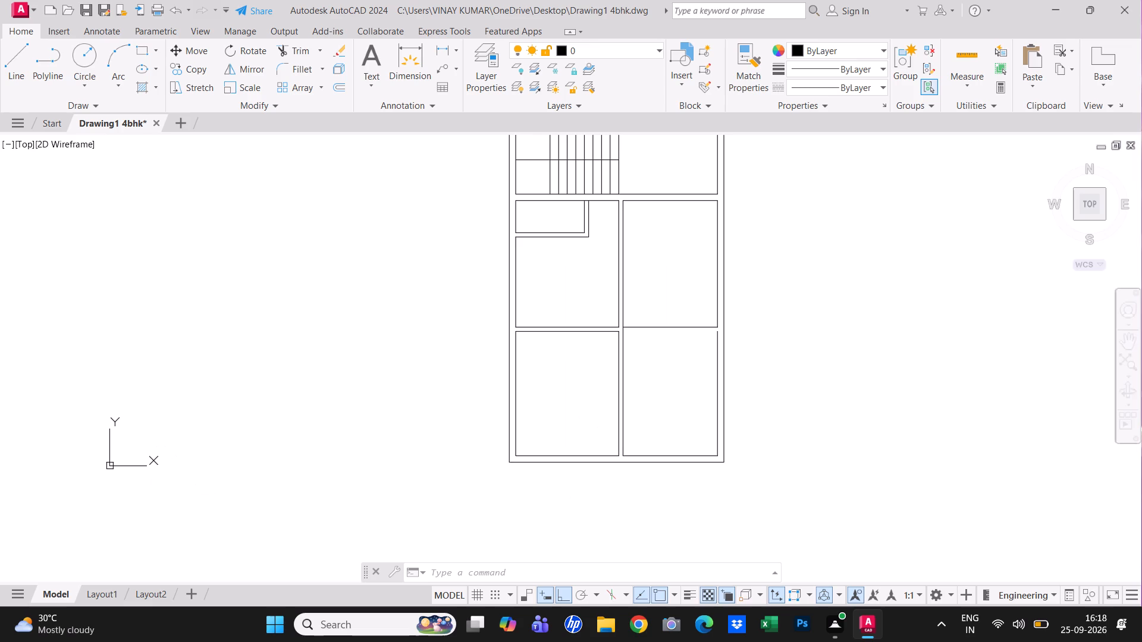
{"action": "key", "text": "Escape"}
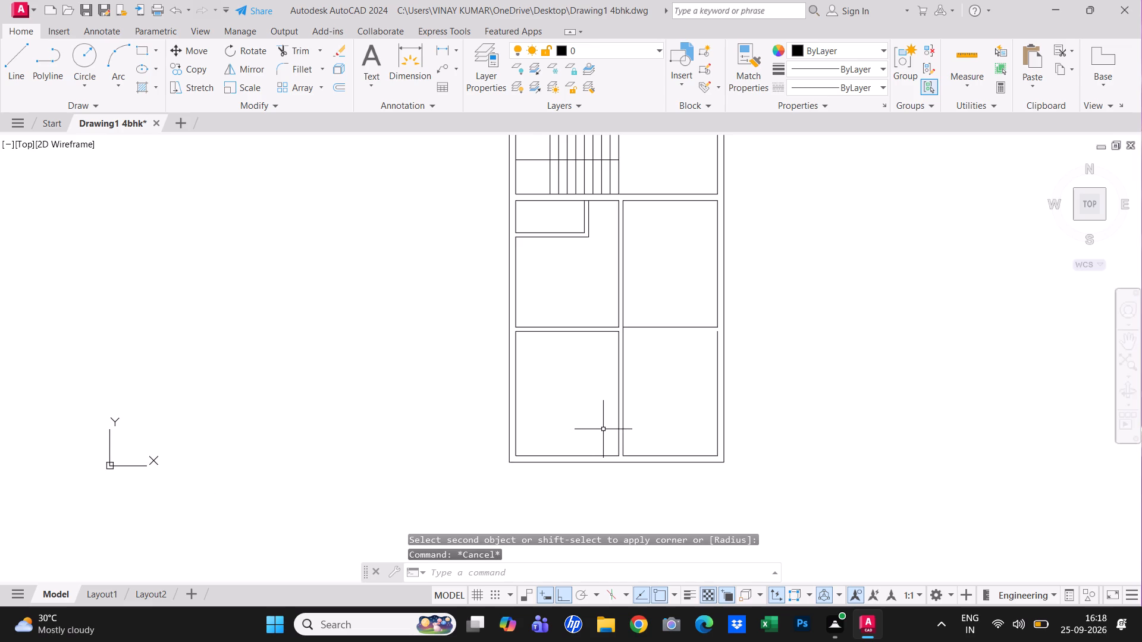
{"action": "key", "text": "Escape"}
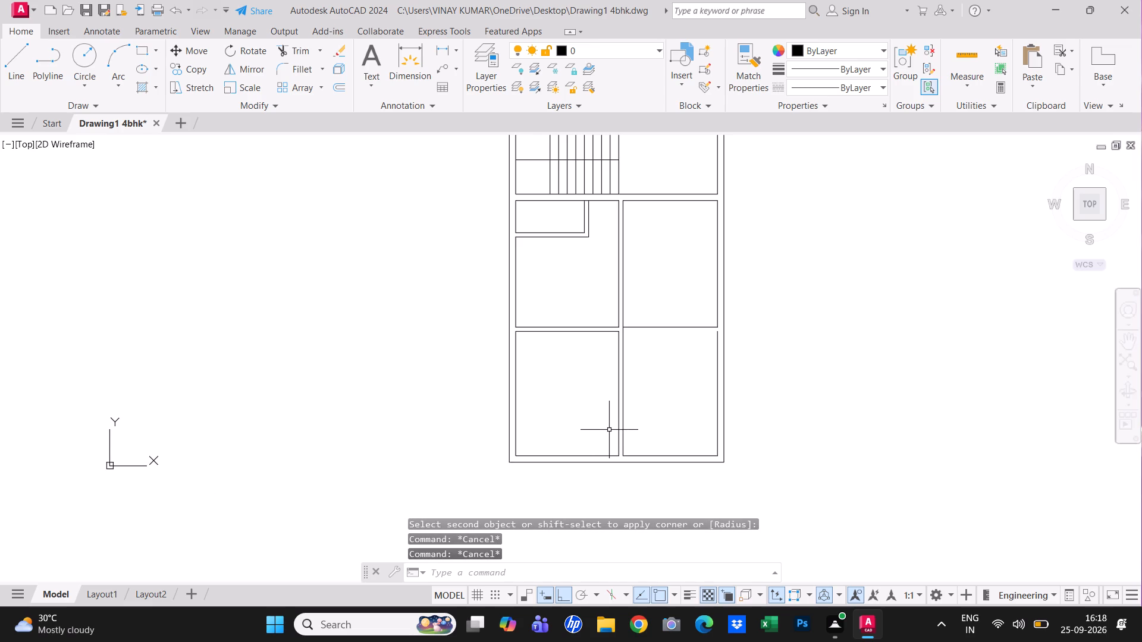
{"action": "type", "text": "o t"}
{"action": "key", "text": "space"}
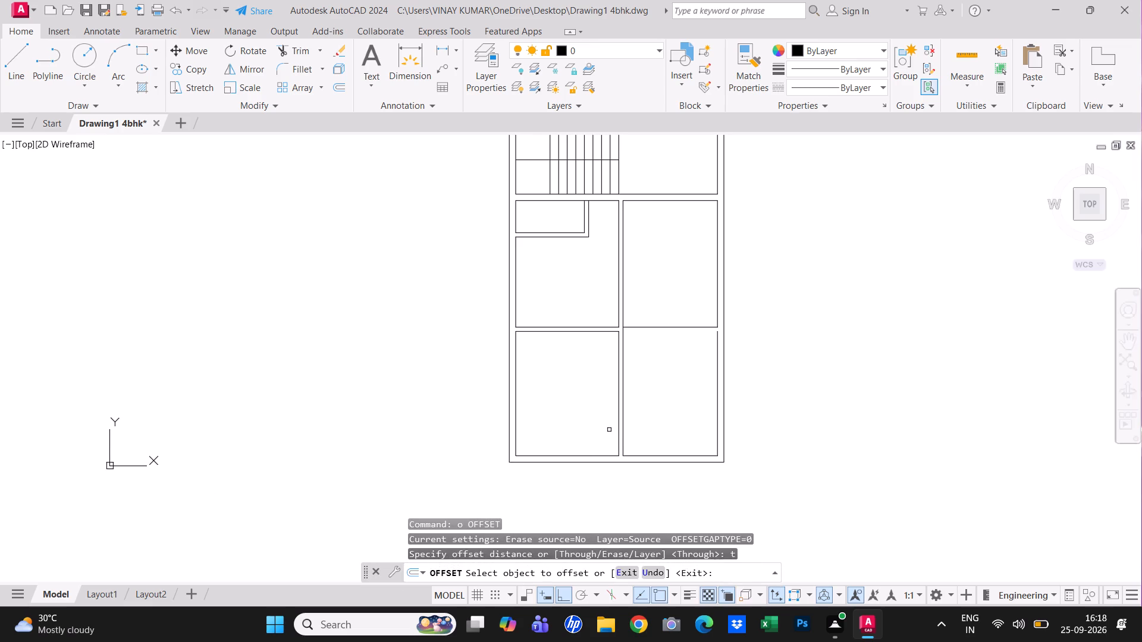
{"action": "left_click", "coordinate": [666, 456]}
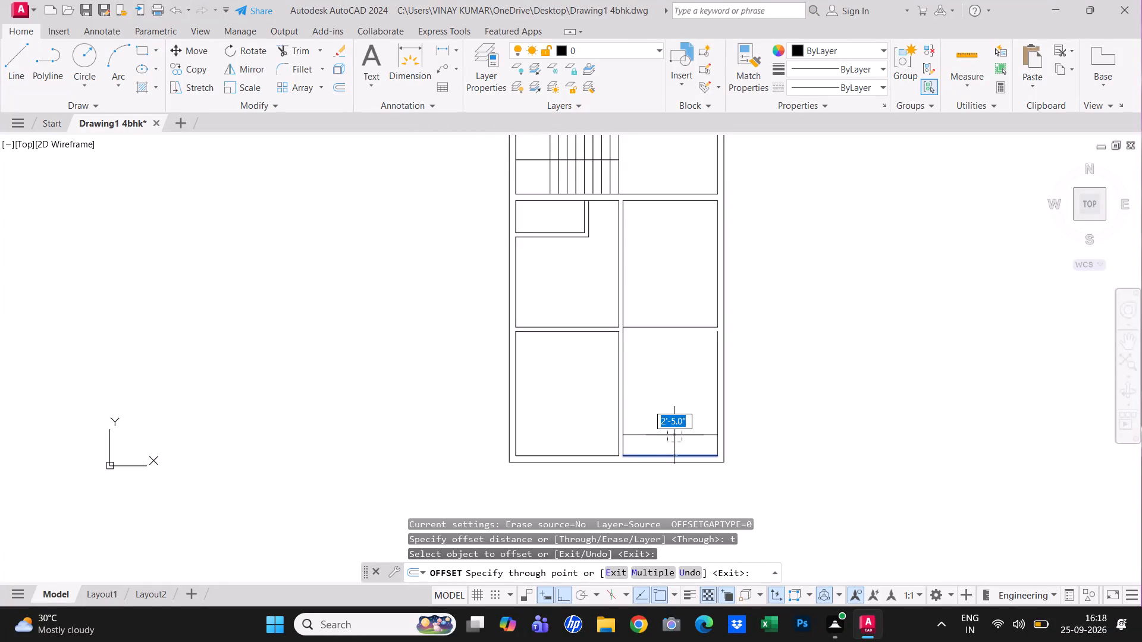
{"action": "type", "text": "4'"}
{"action": "key", "text": "Return"}
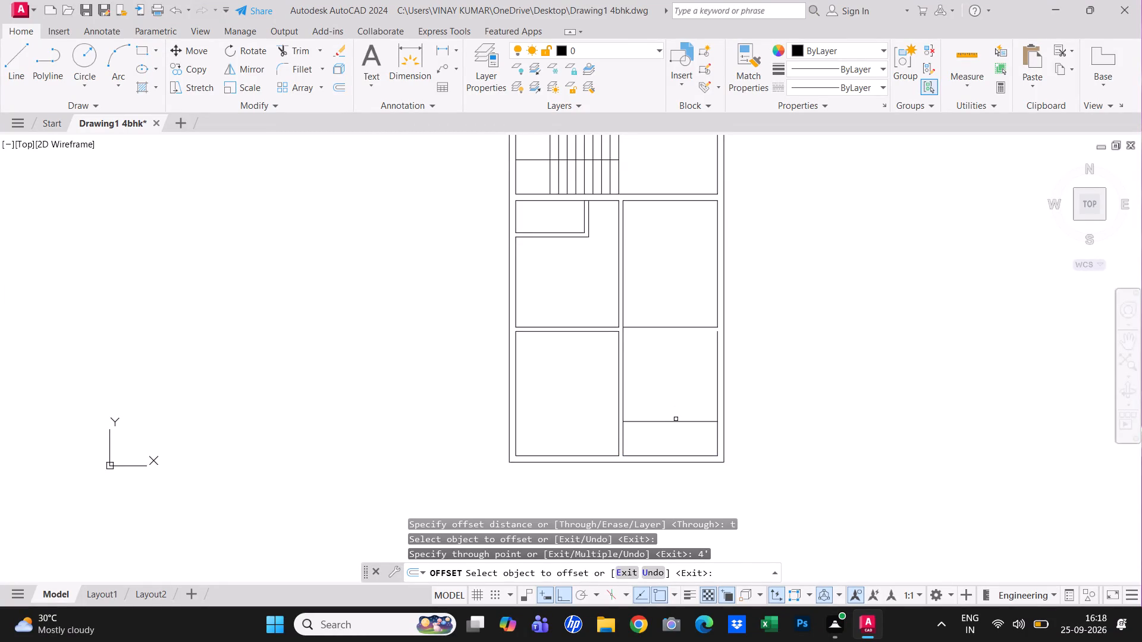
{"action": "left_click", "coordinate": [676, 419]}
{"action": "left_click", "coordinate": [672, 420]}
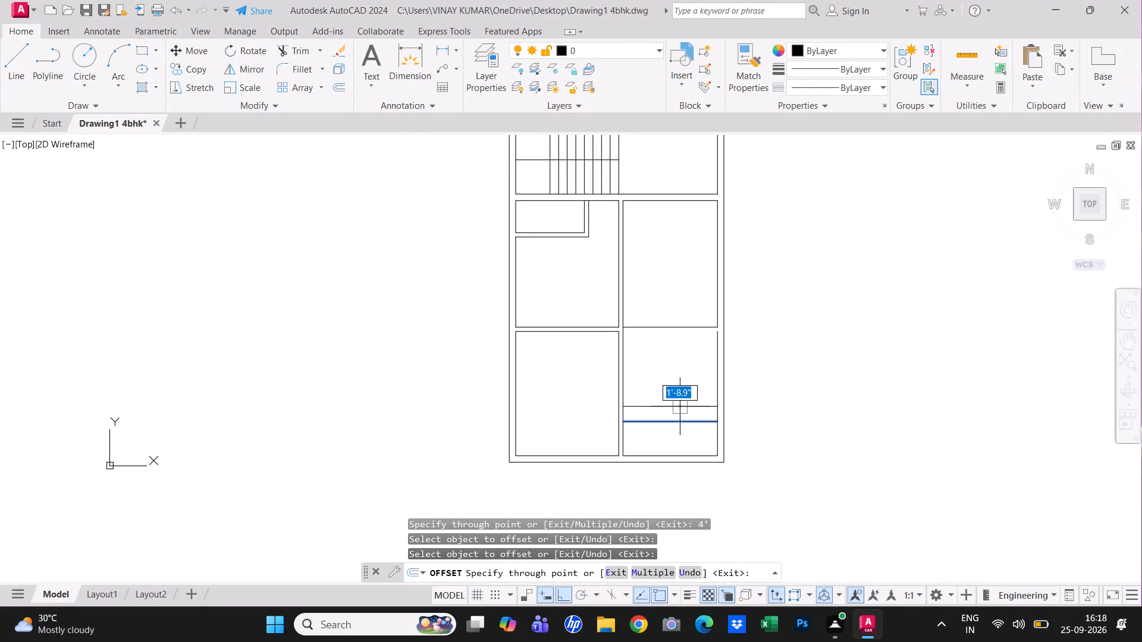
{"action": "type", "text": "6\""}
{"action": "key", "text": "Return"}
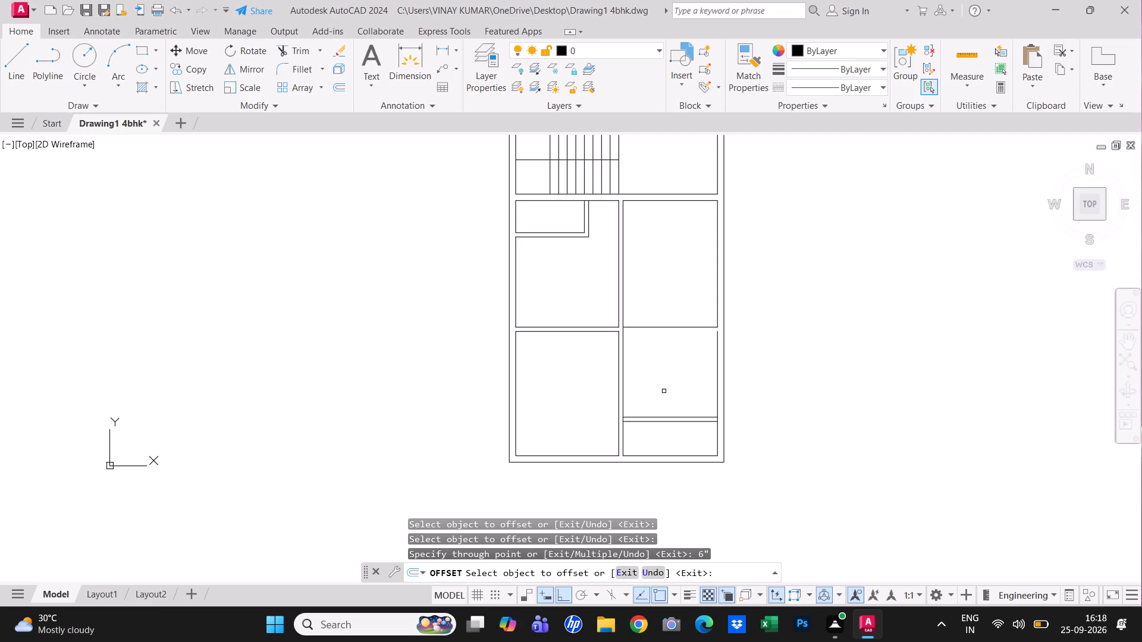
Offset the lower-right partition's upper line 17'6" upward, offset the new line 6" further up, and end Offset.
{"action": "left_click", "coordinate": [660, 416]}
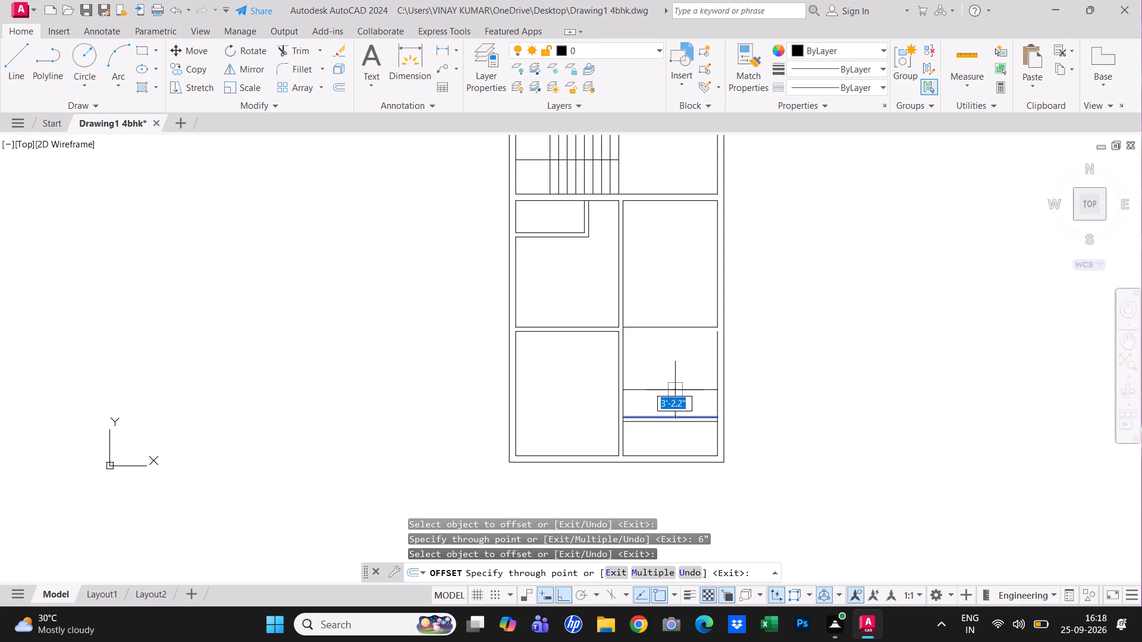
{"action": "type", "text": "17'"}
{"action": "type", "text": "6\""}
{"action": "key", "text": "Return"}
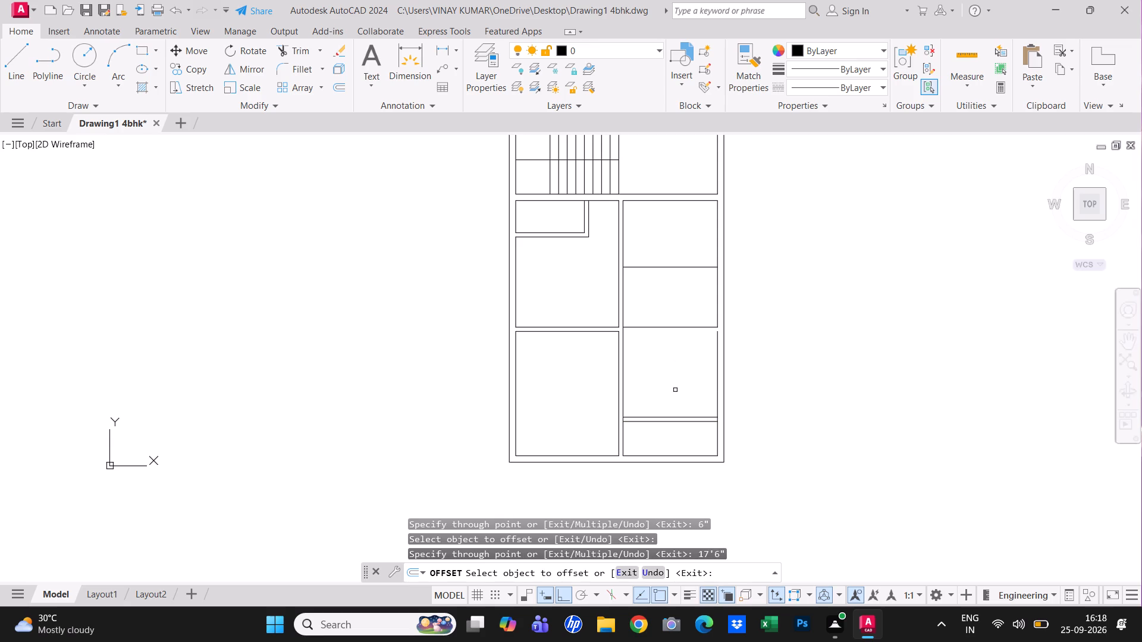
{"action": "left_click", "coordinate": [649, 267]}
{"action": "type", "text": "6\""}
{"action": "key", "text": "Return"}
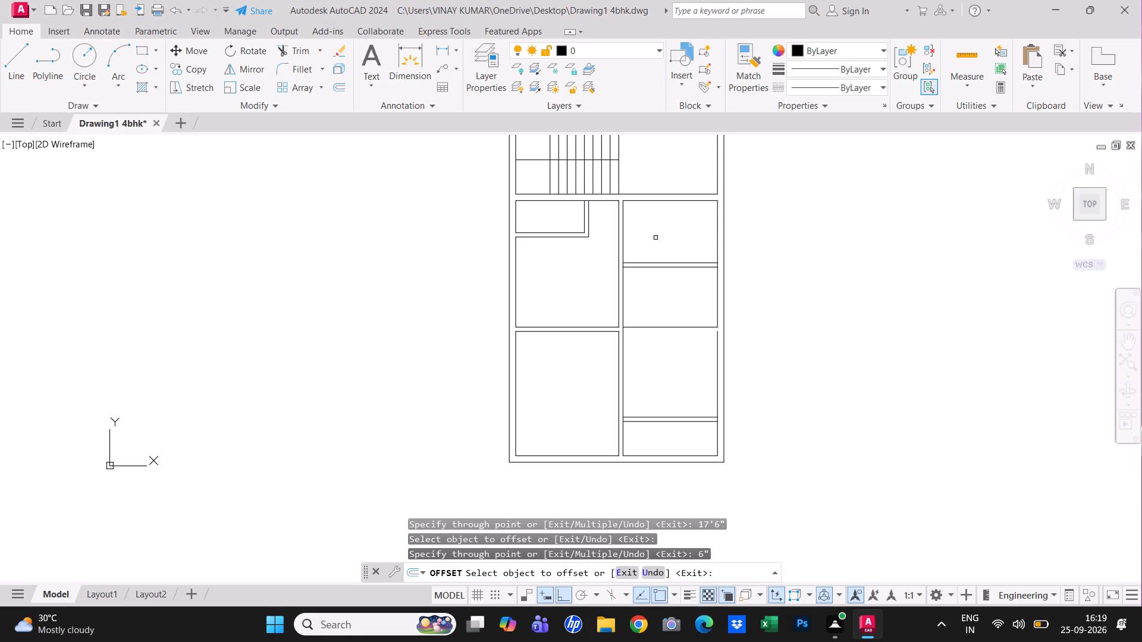
{"action": "key", "text": "Escape"}
{"action": "key", "text": "Escape"}
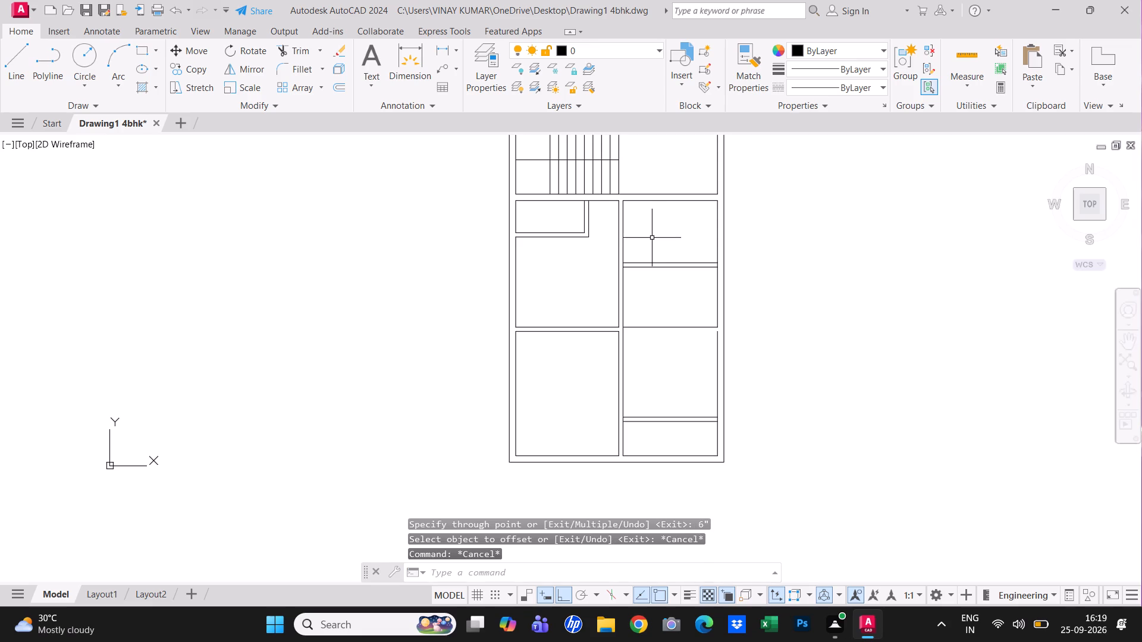
Trim away both lines of the horizontal wall crossing the right-hand side at the staircase's lower wall level.
{"action": "type", "text": "tr"}
{"action": "key", "text": "space"}
{"action": "left_click", "coordinate": [669, 235]}
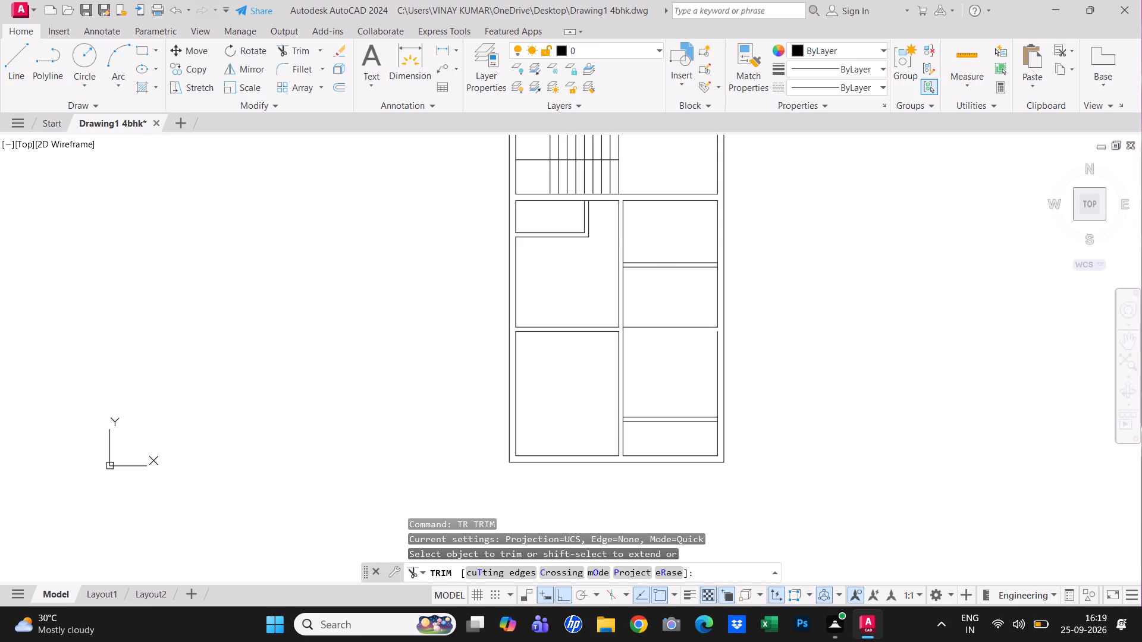
{"action": "left_click_drag", "start_coordinate": [657, 159], "coordinate": [664, 169]}
{"action": "left_click_drag", "start_coordinate": [662, 225], "coordinate": [652, 162]}
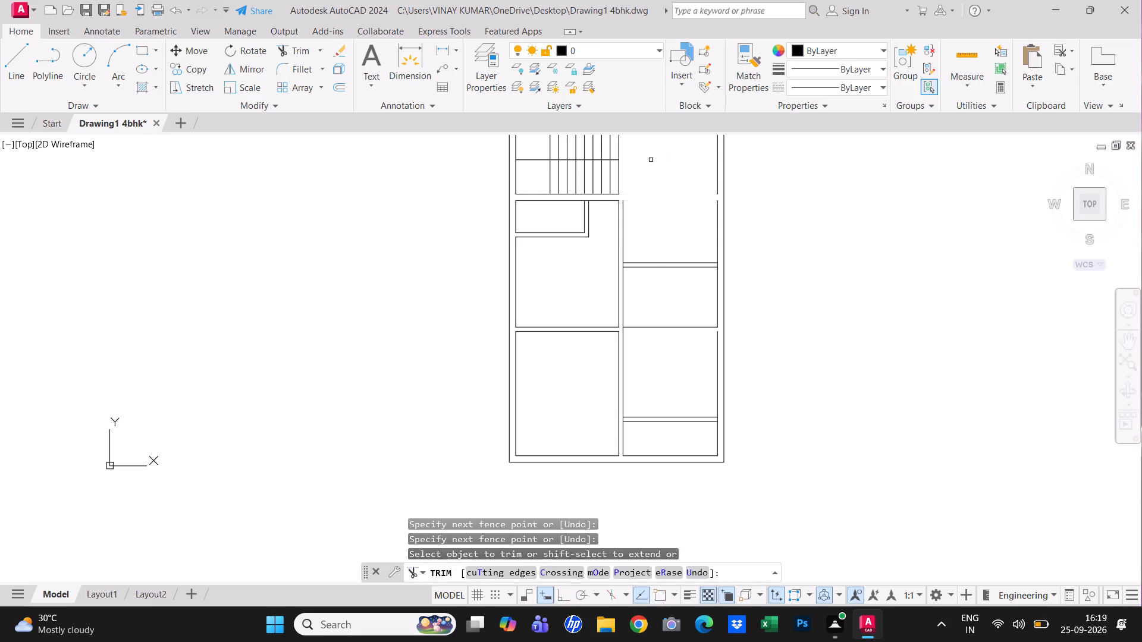
{"action": "key", "text": "Escape"}
Fillet the central vertical wall's right line with the staircase's lower wall line to form a sharp corner.
{"action": "type", "text": "f"}
{"action": "key", "text": "space"}
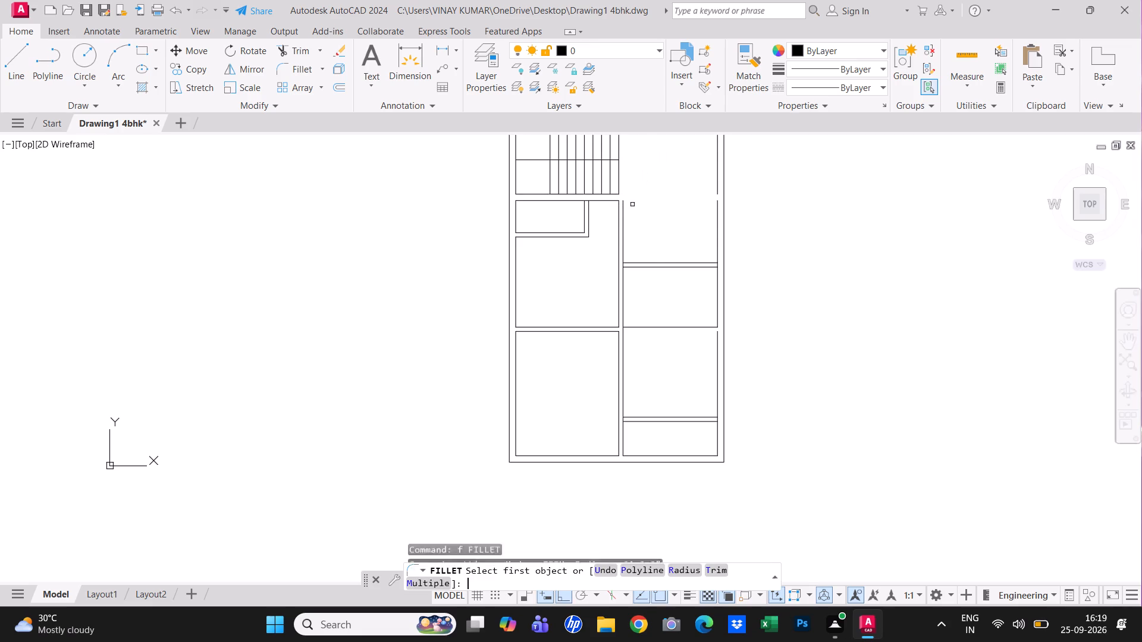
{"action": "left_click", "coordinate": [624, 211]}
{"action": "left_click", "coordinate": [614, 196]}
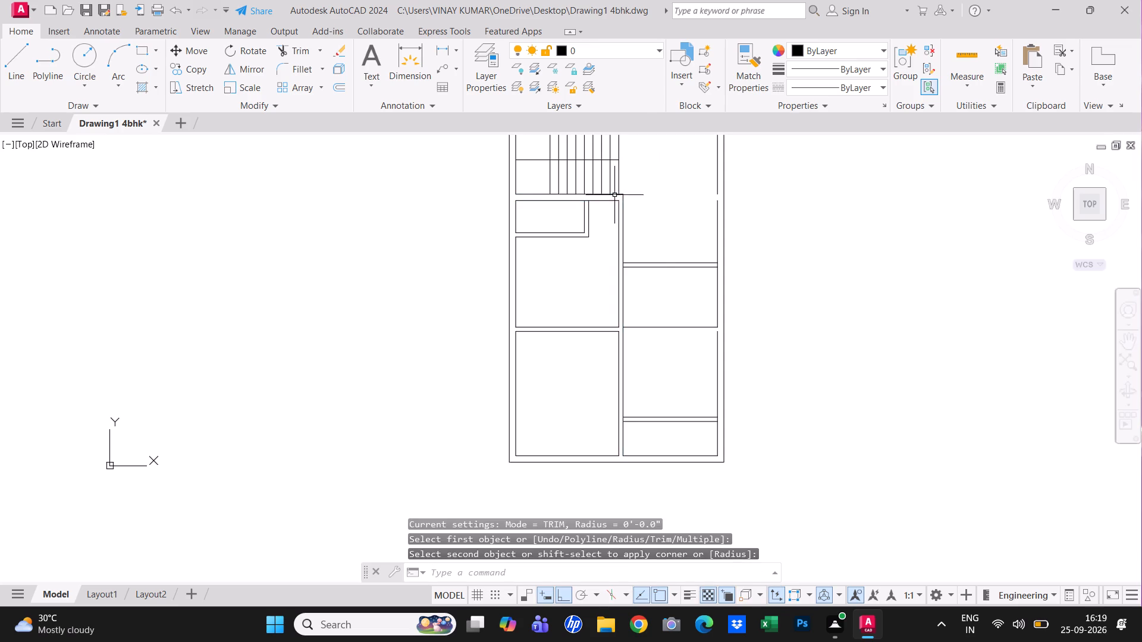
{"action": "key", "text": "Escape"}
Join the two upper segments of the right outer wall's inner line into one line.
{"action": "scroll", "coordinate": [666, 239], "scroll_direction": "down", "scroll_amount": 1}
{"action": "scroll", "coordinate": [701, 218], "scroll_direction": "up", "scroll_amount": 1}
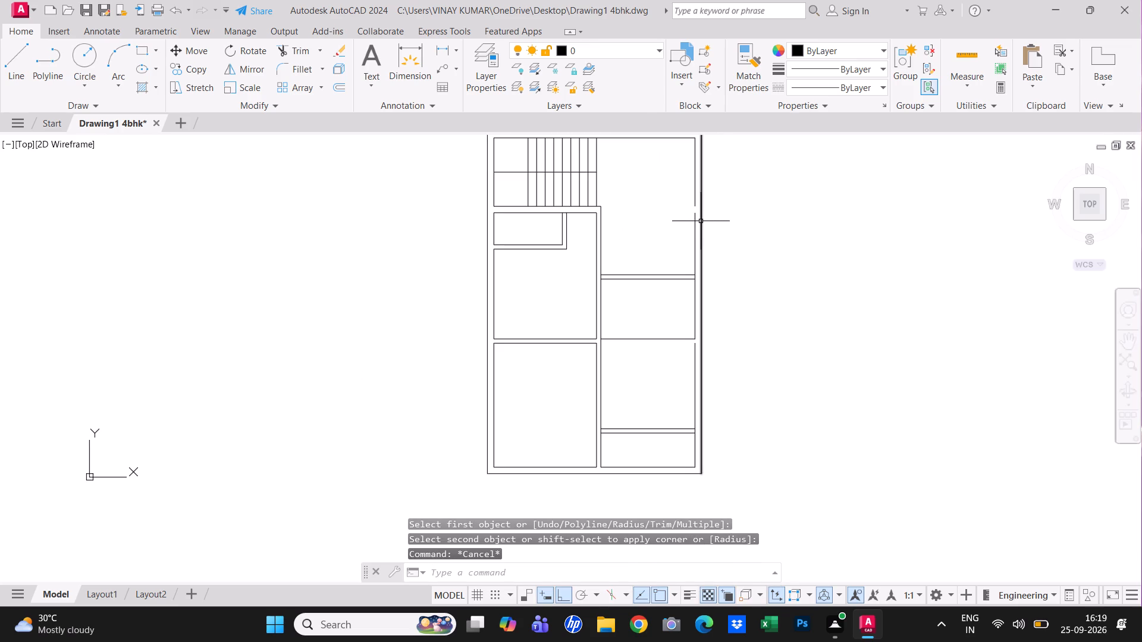
{"action": "left_click", "coordinate": [695, 231]}
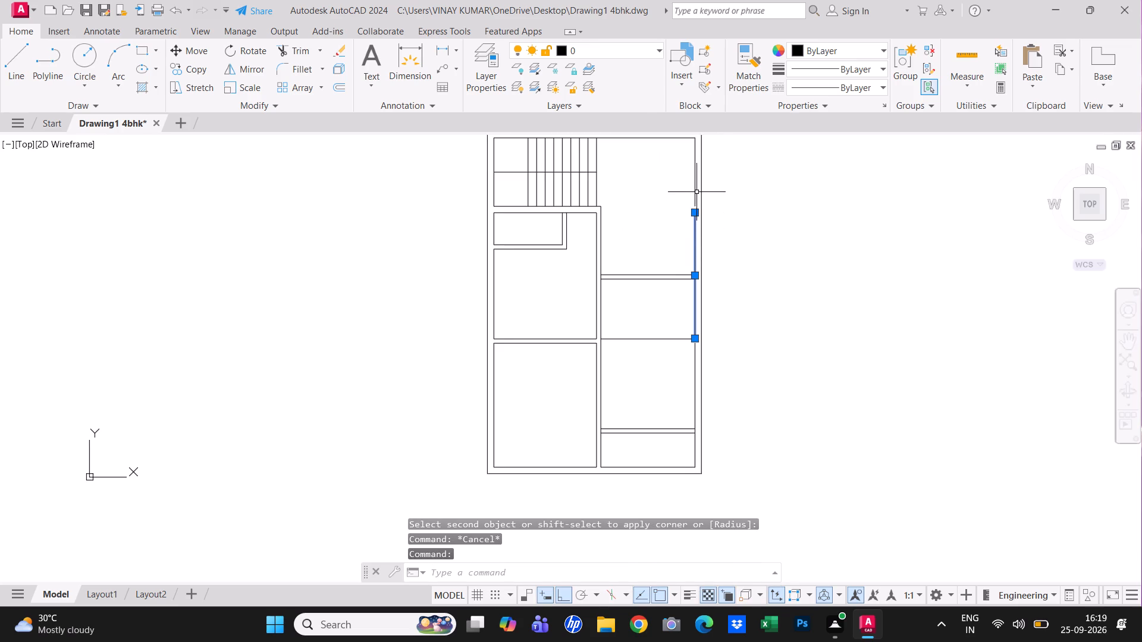
{"action": "left_click", "coordinate": [696, 193]}
{"action": "type", "text": "j"}
{"action": "key", "text": "space"}
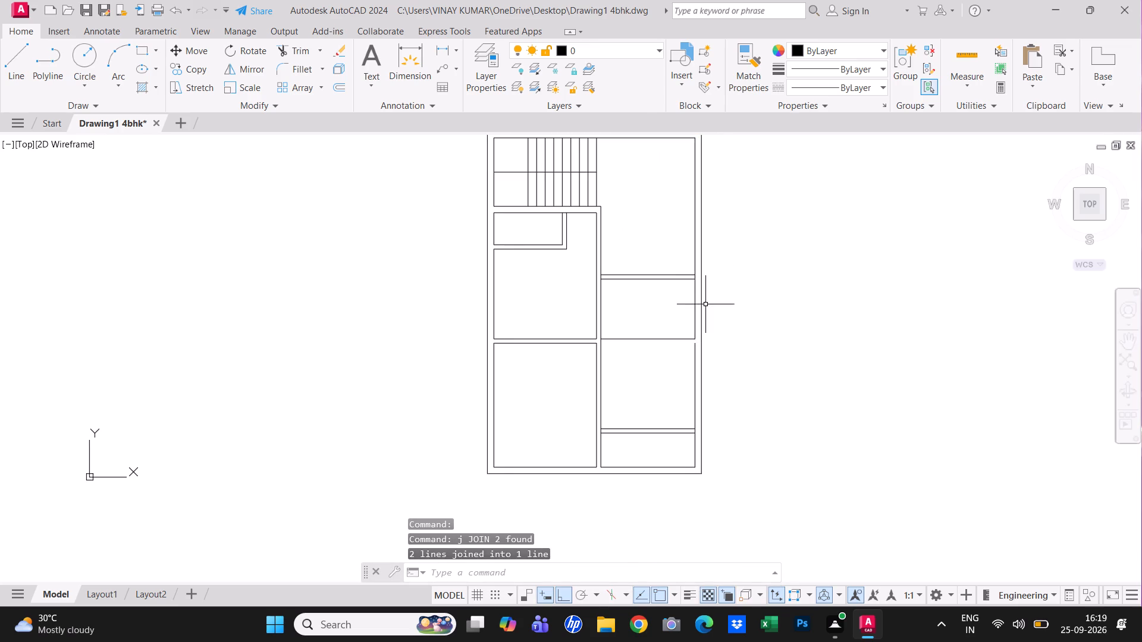
Erase the leftover single horizontal line between the two new partitions on the right-hand side.
{"action": "scroll", "coordinate": [675, 323], "scroll_direction": "up", "scroll_amount": 1}
{"action": "middle_click", "coordinate": [675, 323]}
{"action": "left_click_drag", "start_coordinate": [670, 365], "coordinate": [665, 345]}
{"action": "left_click", "coordinate": [654, 319]}
{"action": "type", "text": "e"}
{"action": "key", "text": "space"}
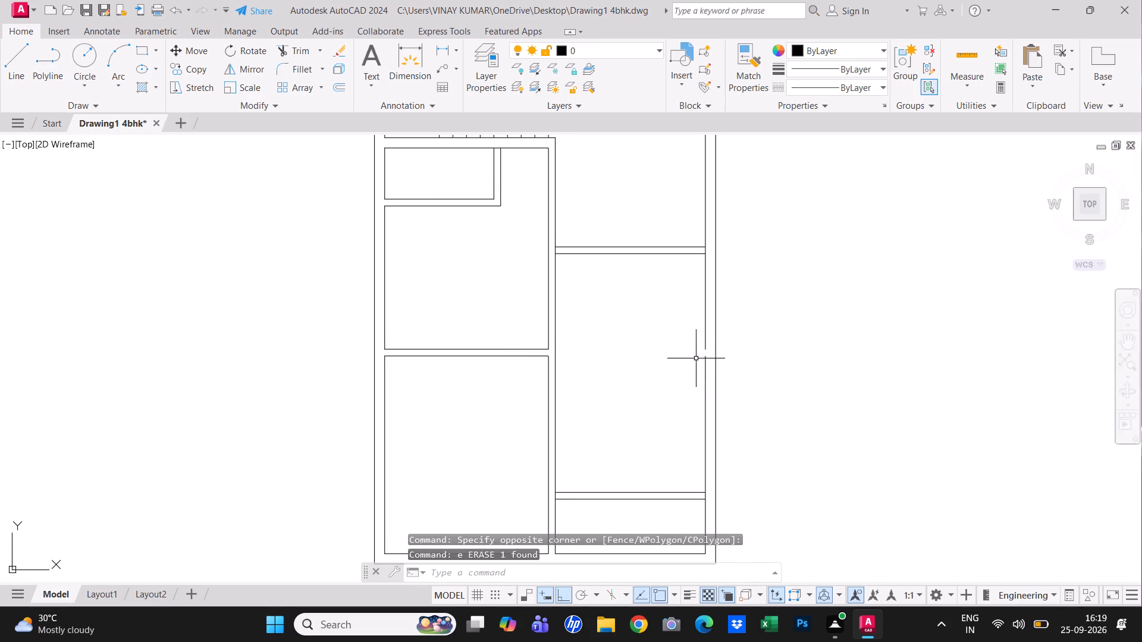
Join the remaining two segments of the right outer wall's inner line into one continuous line.
{"action": "left_click", "coordinate": [711, 366]}
{"action": "left_click", "coordinate": [694, 344]}
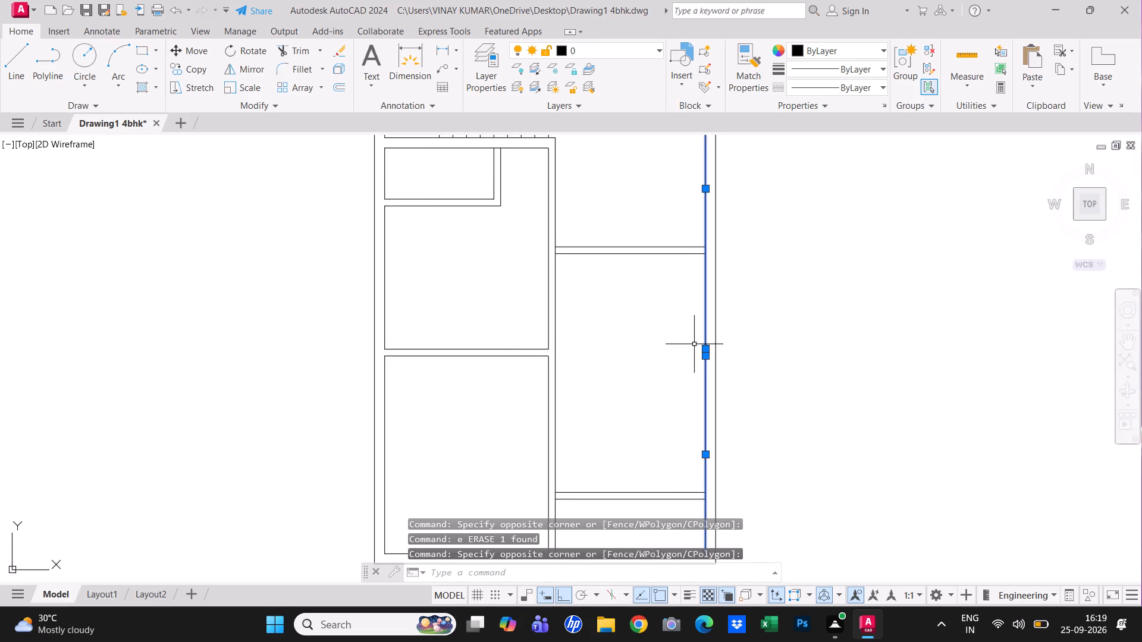
{"action": "type", "text": "j"}
{"action": "key", "text": "space"}
{"action": "scroll", "coordinate": [697, 349], "scroll_direction": "down", "scroll_amount": 1}
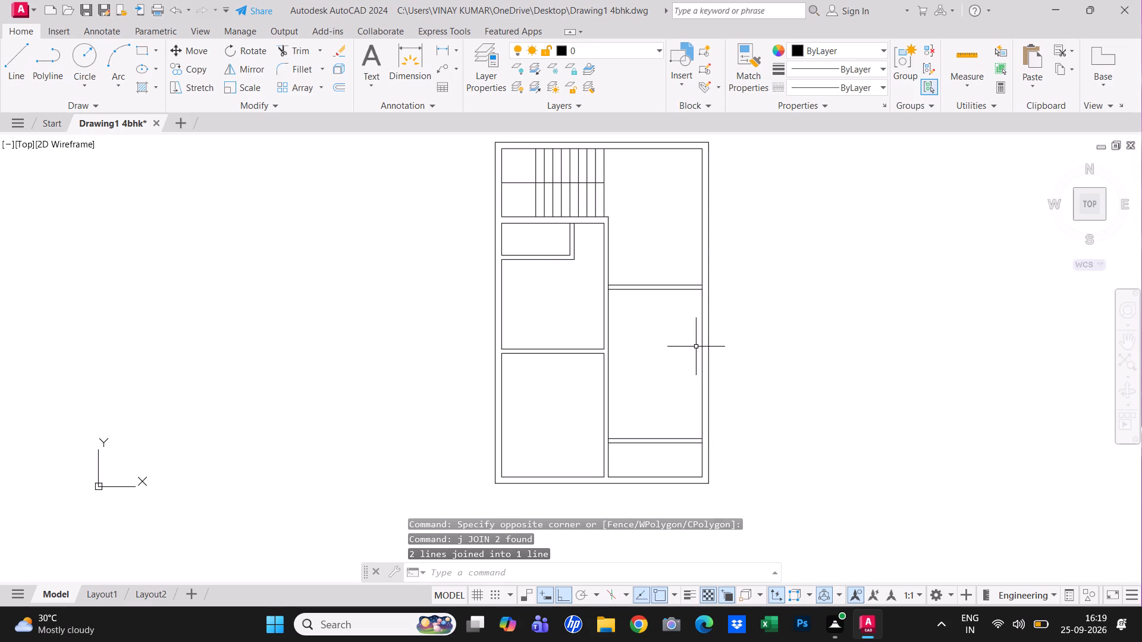
{"action": "middle_click_drag", "start_coordinate": [671, 332], "coordinate": [673, 344]}
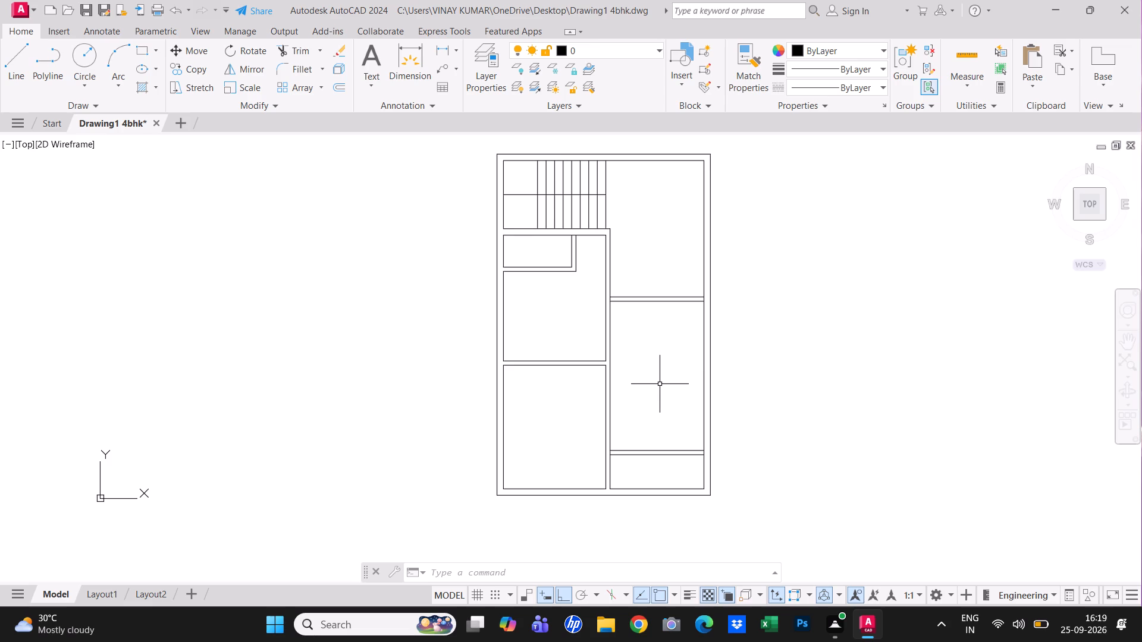
Copy the four outer boundary lines and the right inner wall line about 42' to the right of the plan.
{"action": "left_click", "coordinate": [730, 380]}
{"action": "left_click", "coordinate": [677, 364]}
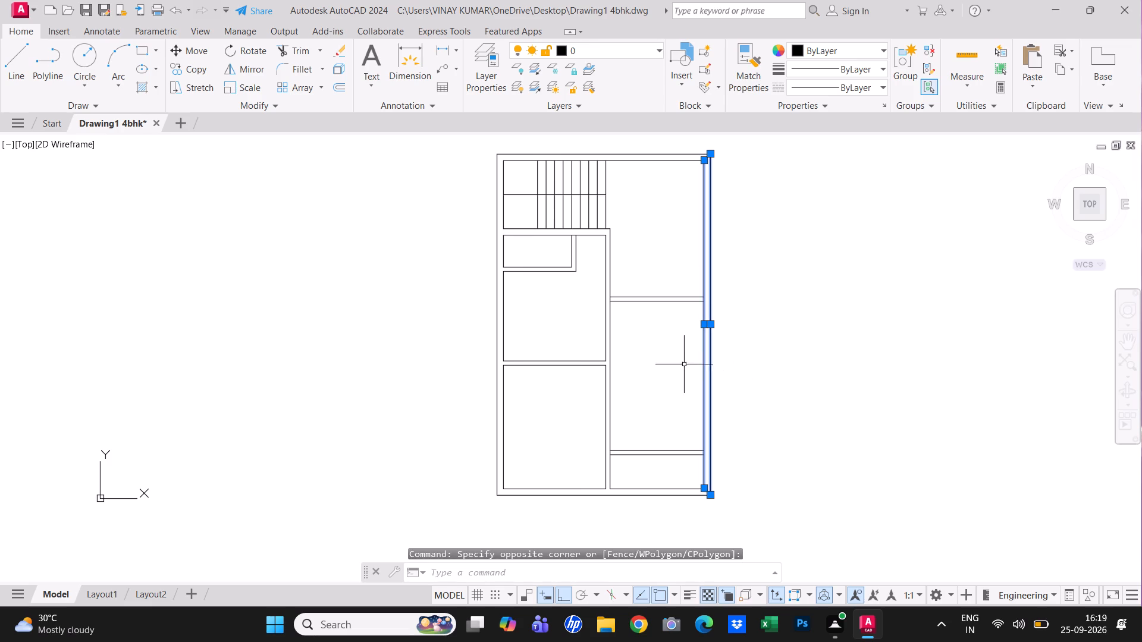
{"action": "left_click", "coordinate": [680, 523]}
{"action": "left_click", "coordinate": [660, 492]}
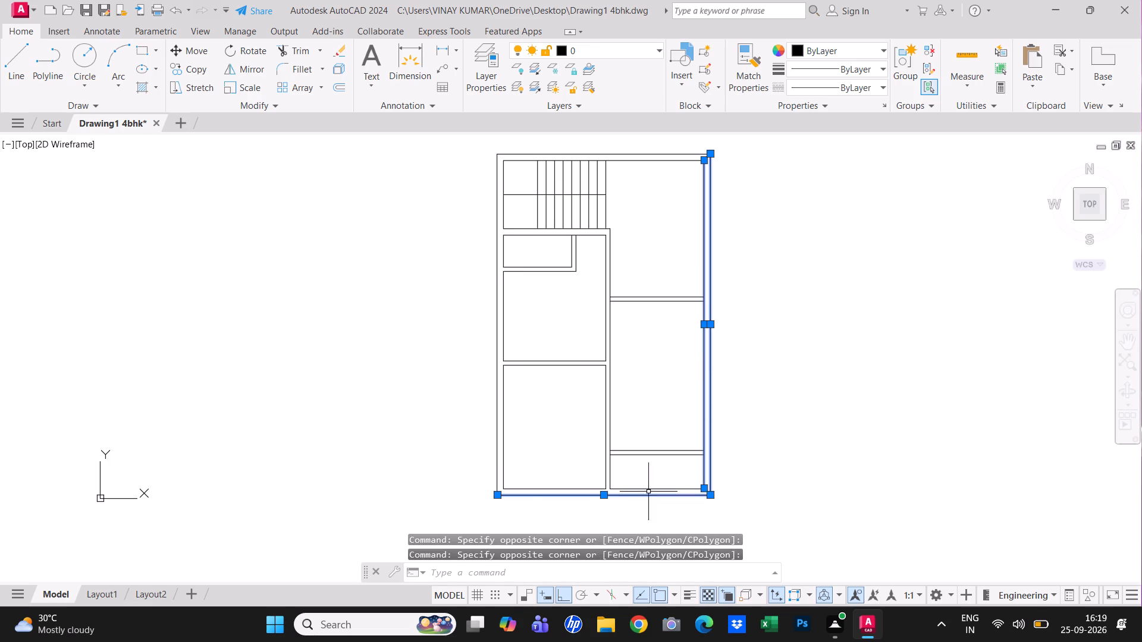
{"action": "left_click", "coordinate": [498, 465]}
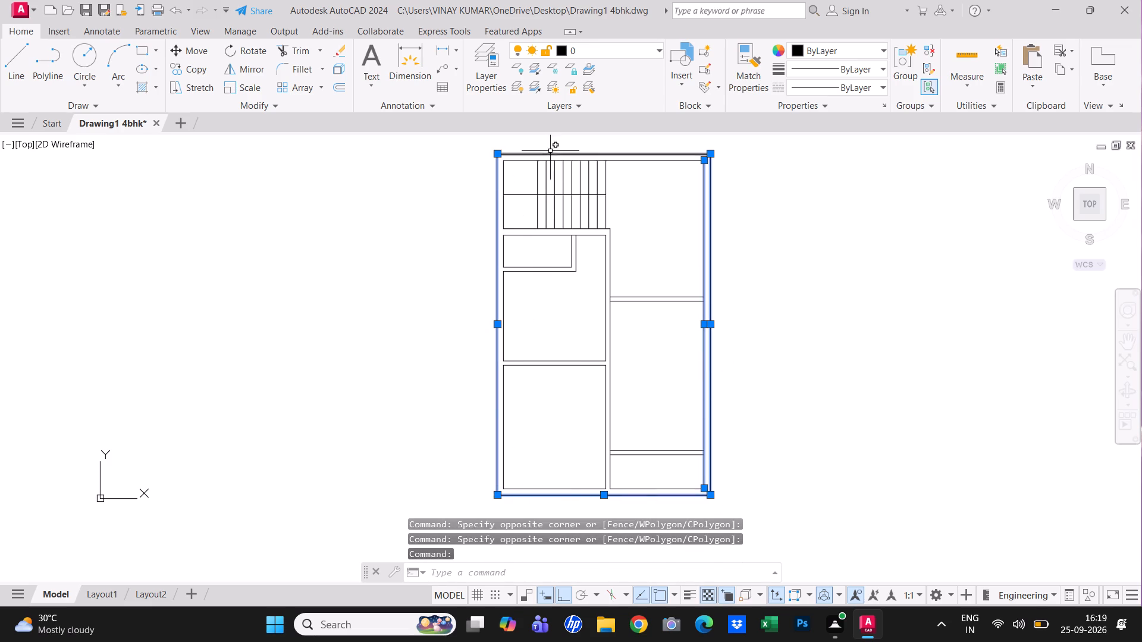
{"action": "left_click", "coordinate": [550, 153]}
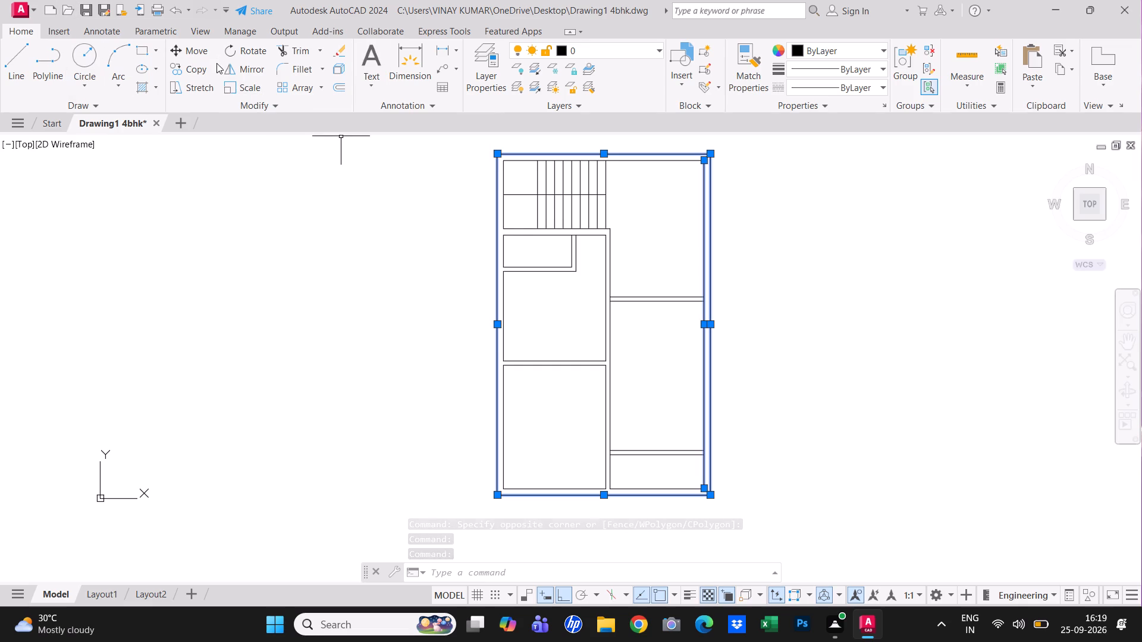
{"action": "left_click", "coordinate": [199, 73]}
{"action": "left_click", "coordinate": [423, 220]}
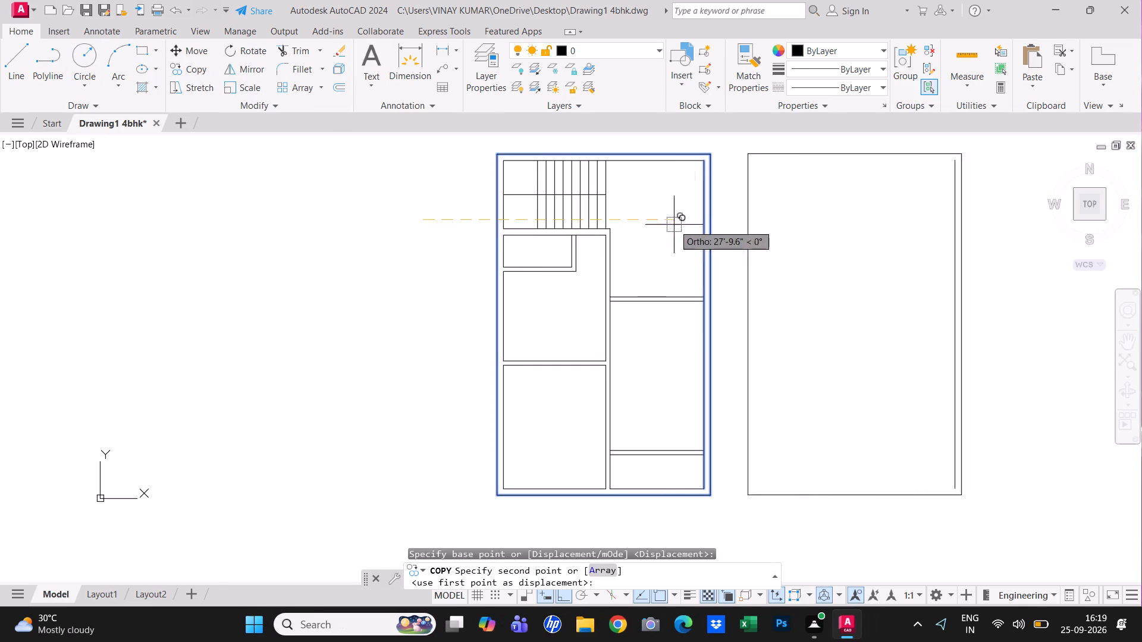
{"action": "middle_click_drag", "start_coordinate": [732, 222], "coordinate": [460, 251]}
{"action": "left_click", "coordinate": [516, 244]}
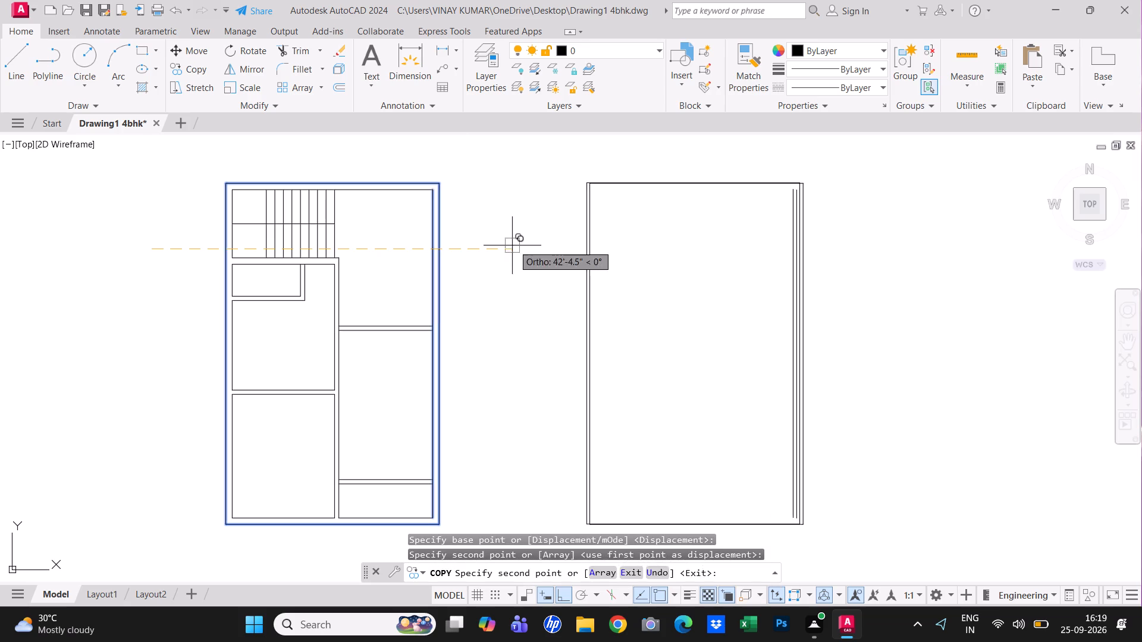
{"action": "key", "text": "Escape"}
Offset the copied outline's left, top and bottom outer lines 9" inward to form the outer walls, and end Offset.
{"action": "type", "text": "o"}
{"action": "key", "text": "space"}
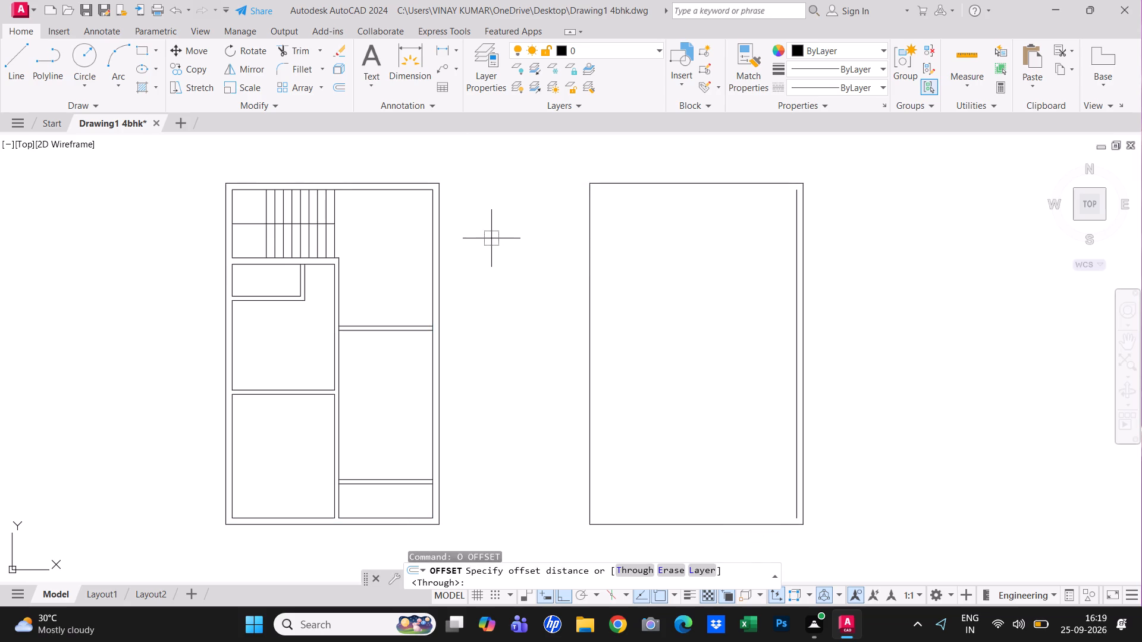
{"action": "type", "text": "9\""}
{"action": "key", "text": "Return"}
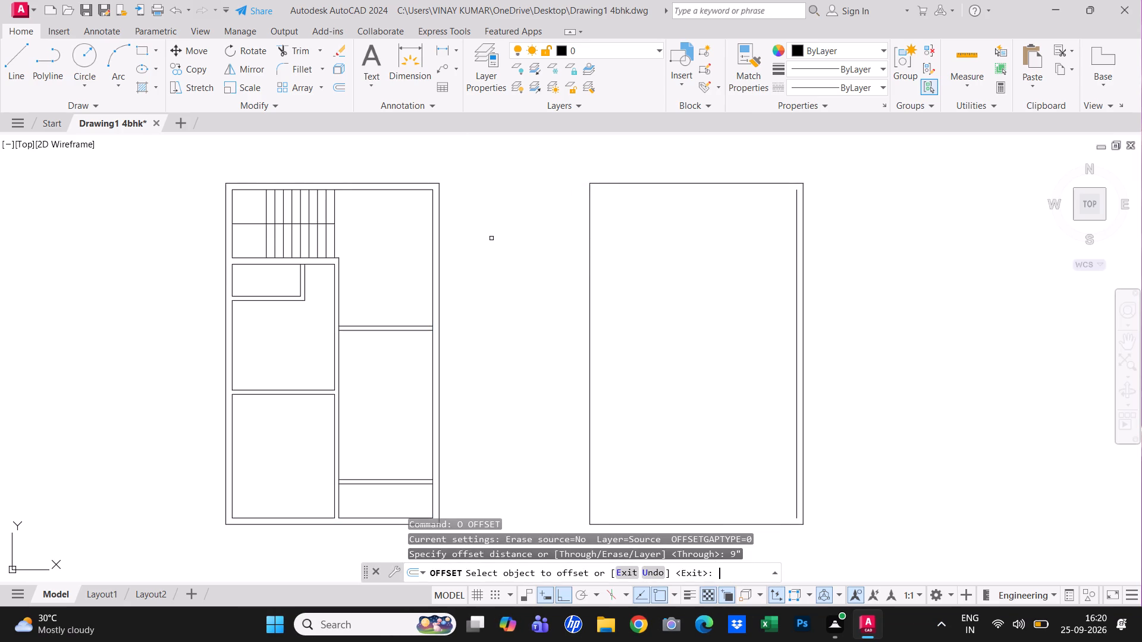
{"action": "left_click", "coordinate": [590, 289]}
{"action": "left_click", "coordinate": [623, 286]}
{"action": "left_click", "coordinate": [659, 185]}
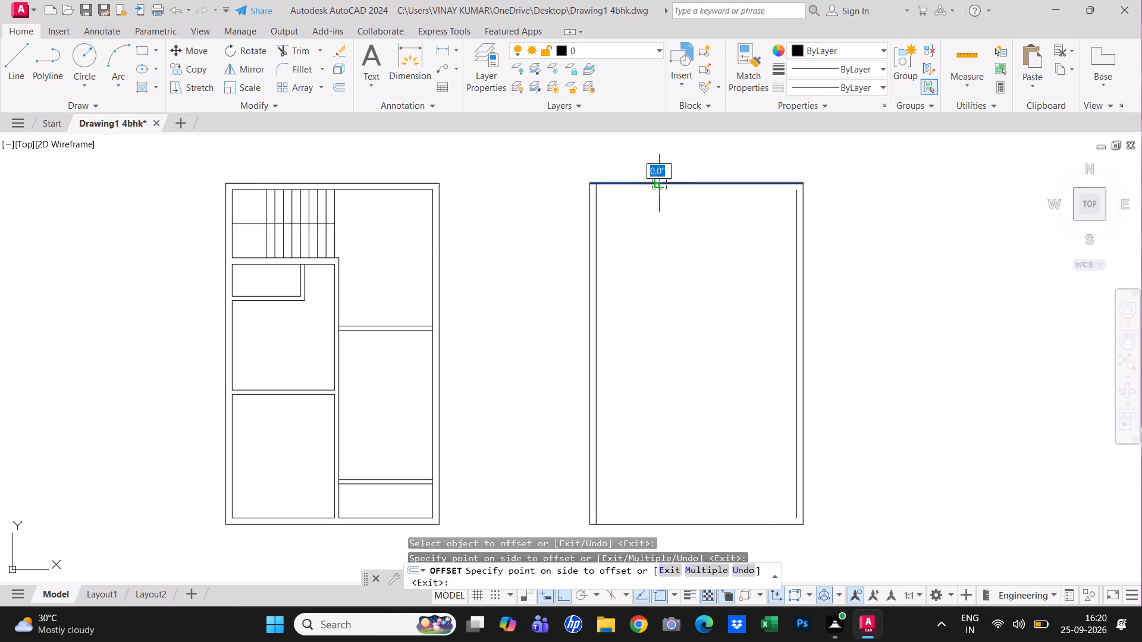
{"action": "left_click", "coordinate": [659, 214]}
{"action": "left_click", "coordinate": [756, 524]}
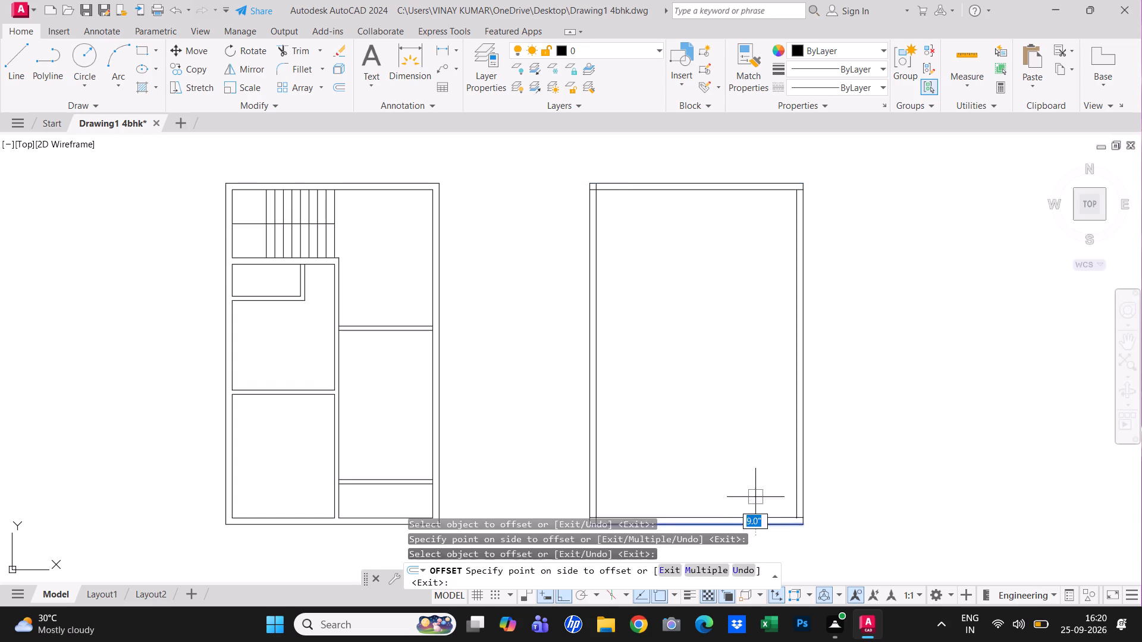
{"action": "left_click", "coordinate": [755, 452]}
{"action": "middle_click_drag", "start_coordinate": [654, 425], "coordinate": [695, 396]}
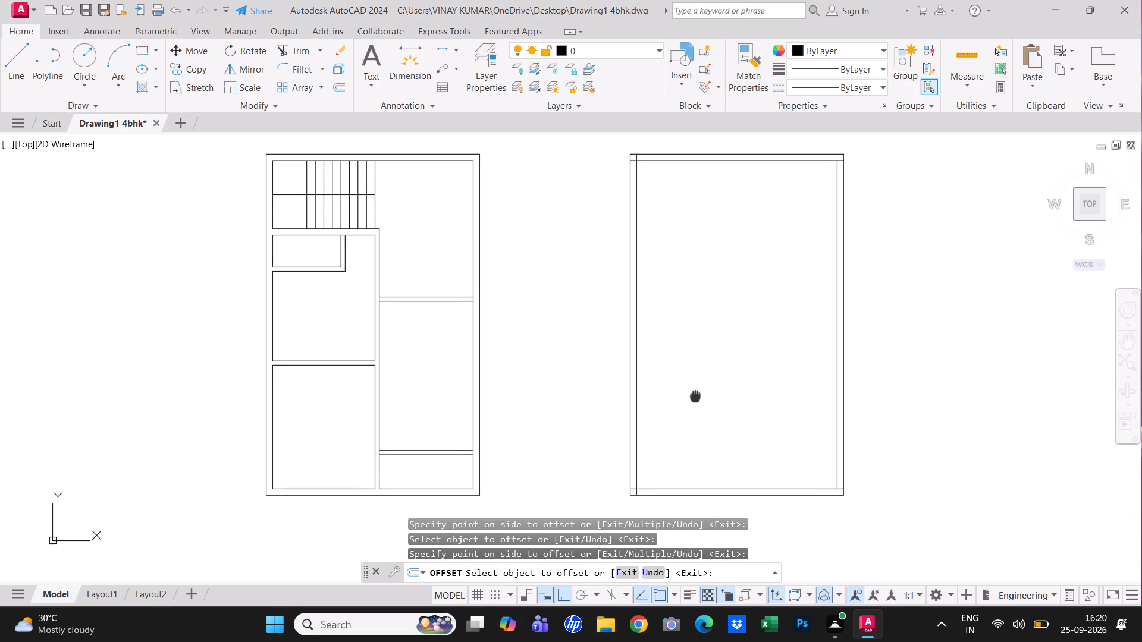
{"action": "middle_click_drag", "start_coordinate": [695, 396], "coordinate": [701, 413]}
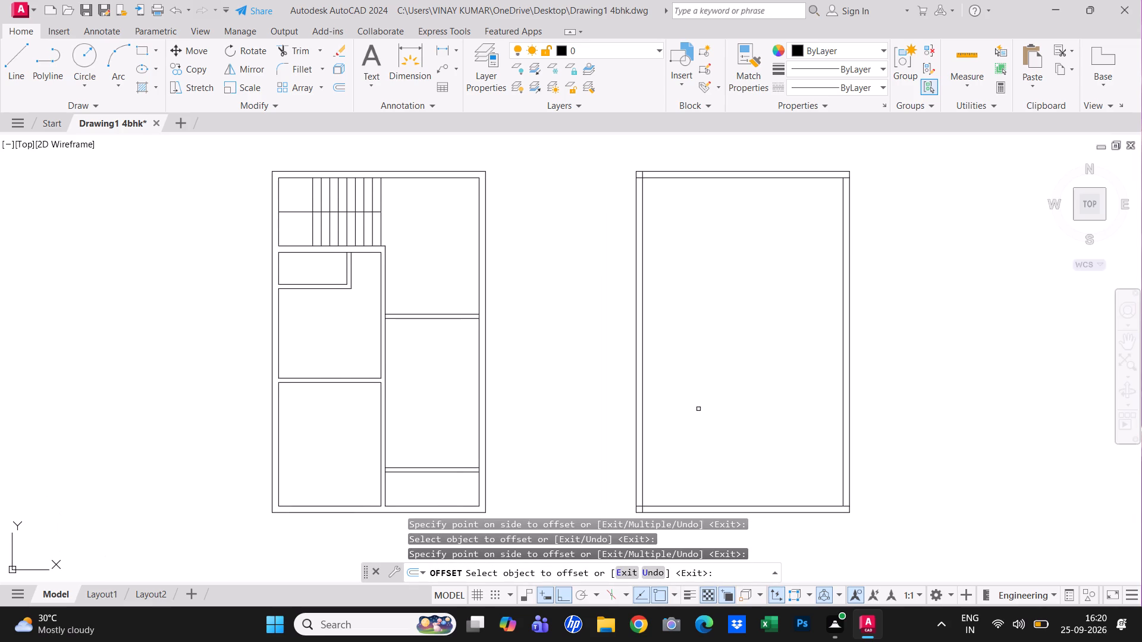
{"action": "scroll", "coordinate": [695, 402], "scroll_direction": "down", "scroll_amount": 1}
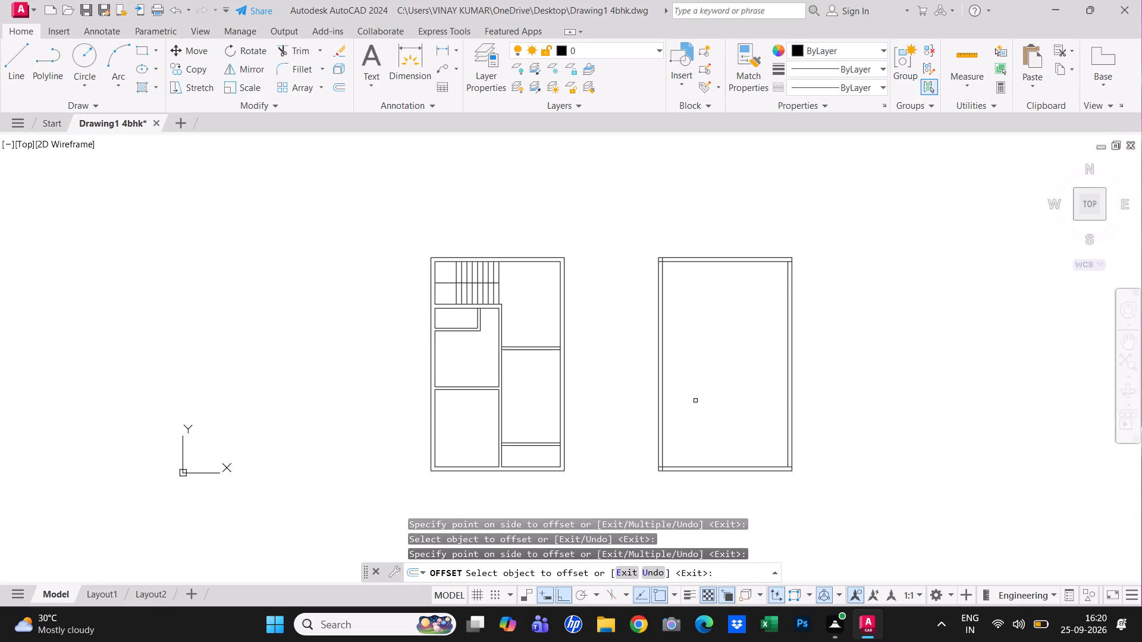
{"action": "key", "text": "Escape"}
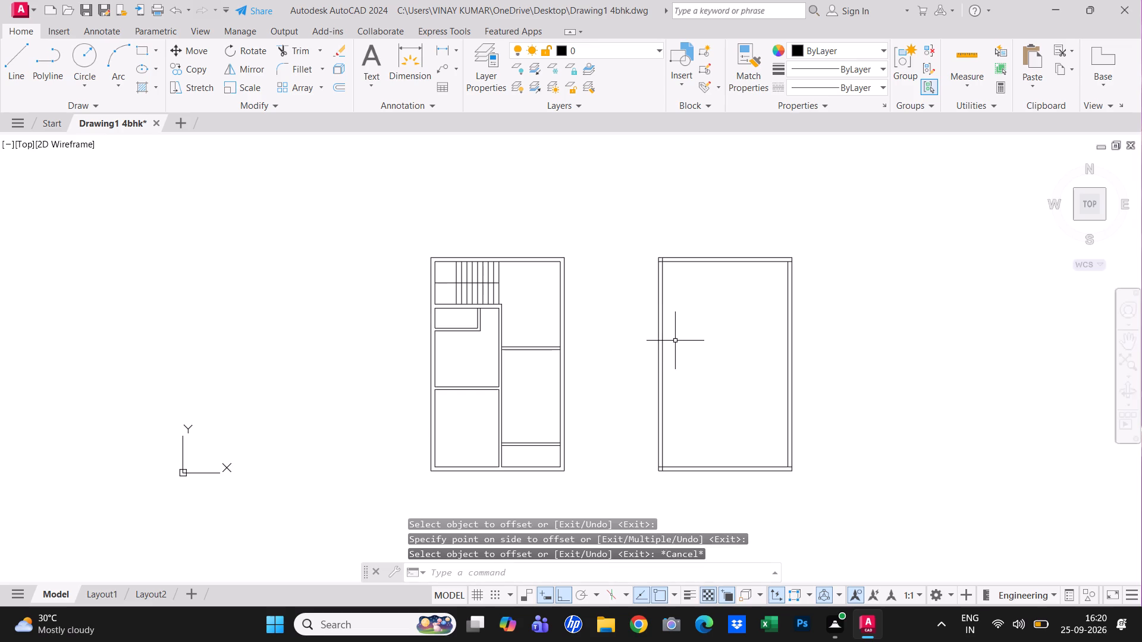
Using Offset's Through option, offset the copied plan's top inner wall line 4' downward, and offset the new line 4' further down.
{"action": "type", "text": "o t"}
{"action": "key", "text": "space"}
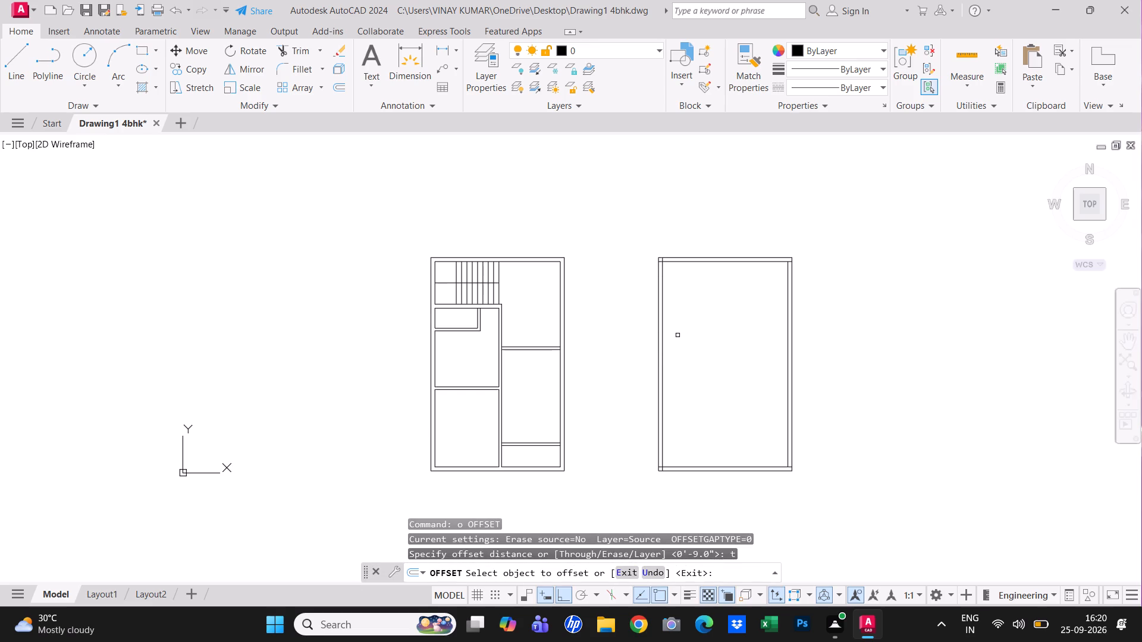
{"action": "left_click", "coordinate": [678, 260]}
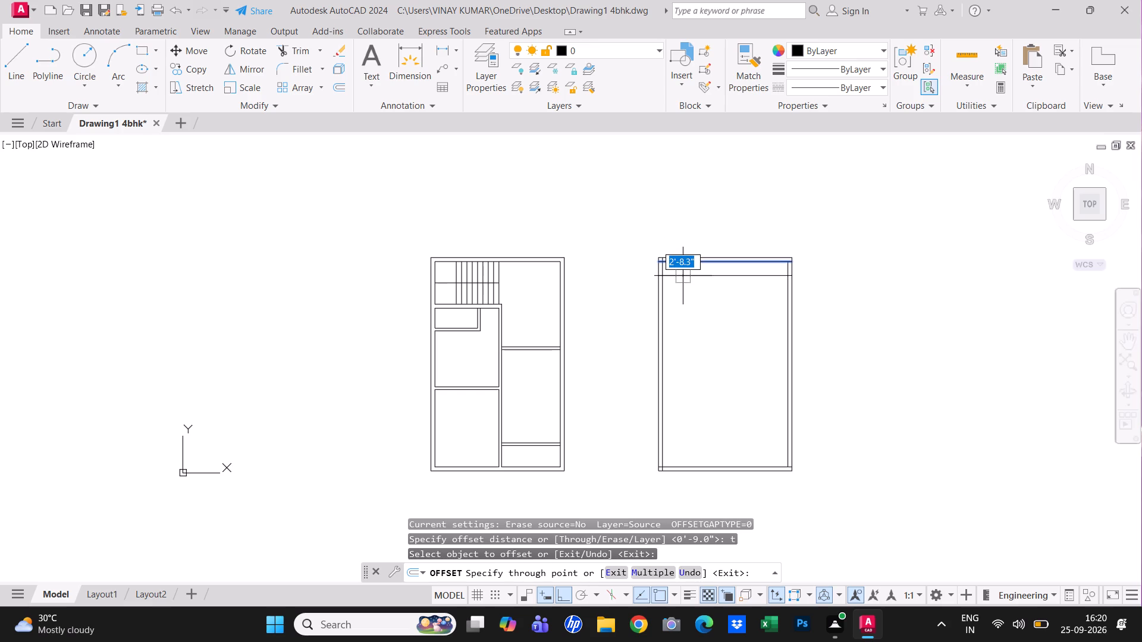
{"action": "type", "text": "4'"}
{"action": "key", "text": "Return"}
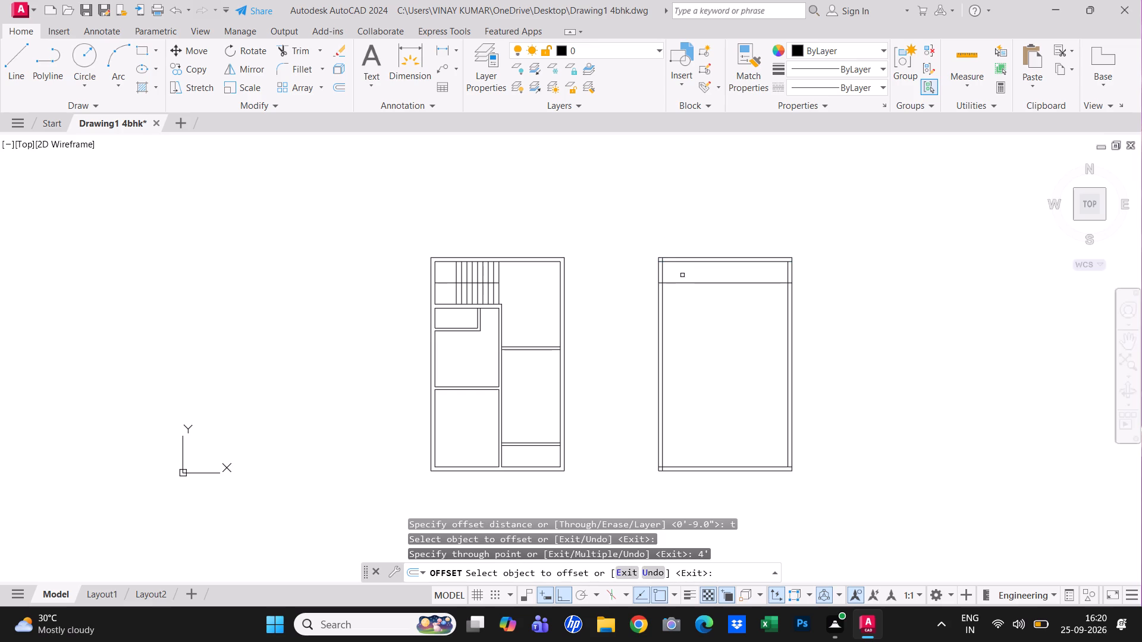
{"action": "left_click", "coordinate": [683, 283]}
{"action": "type", "text": "4'"}
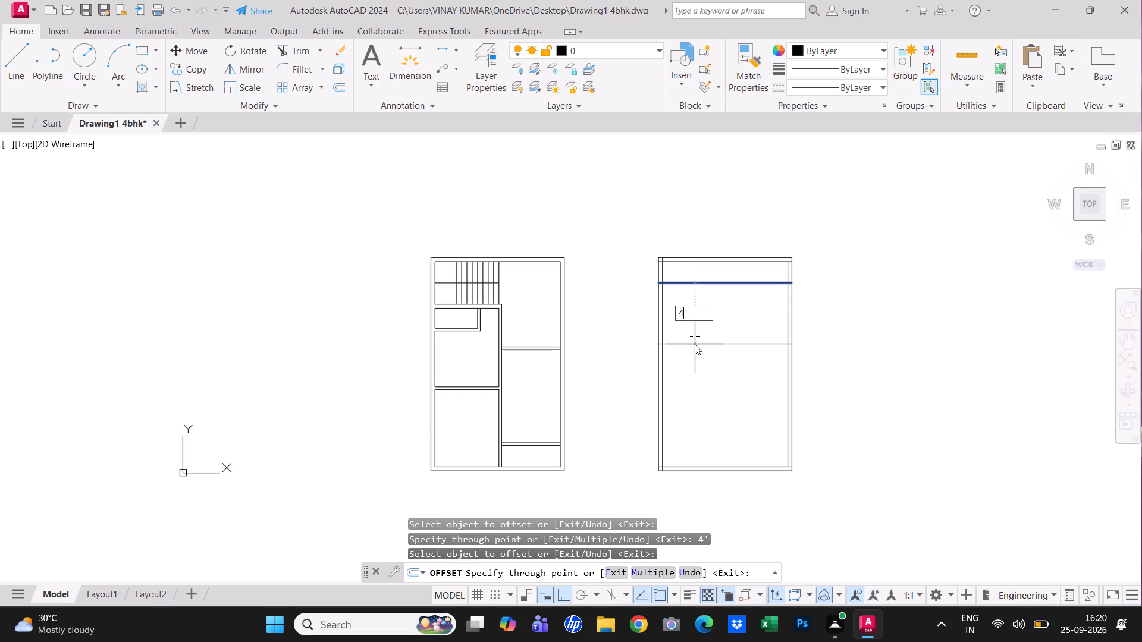
{"action": "key", "text": "Return"}
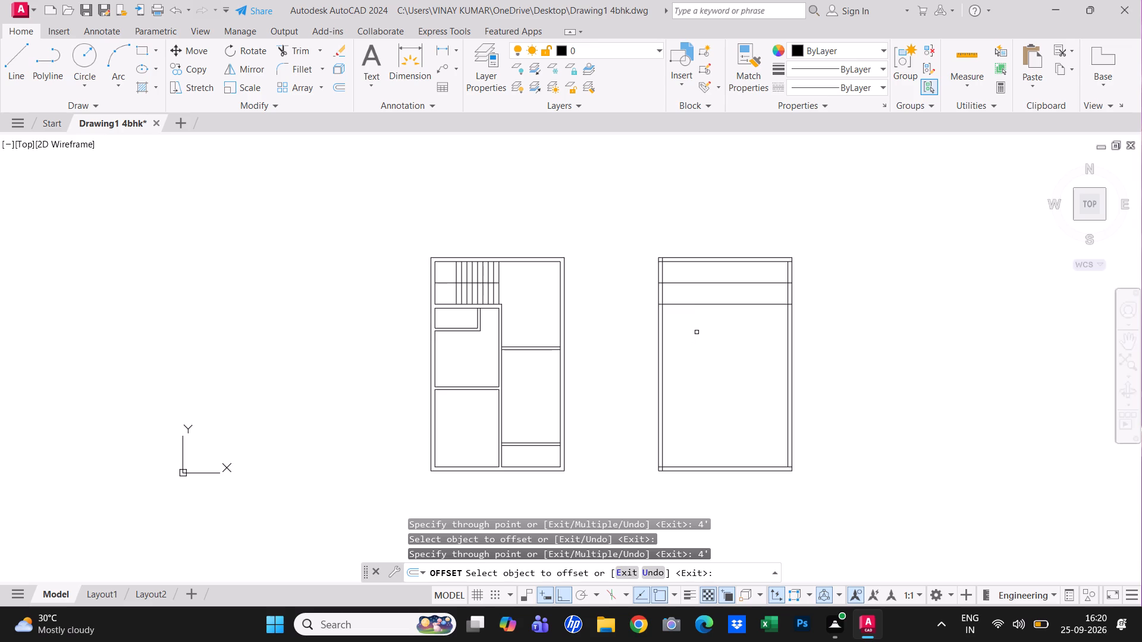
Offset the copied plan's left inner wall line 4' to the right, and end Offset.
{"action": "middle_click_drag", "start_coordinate": [661, 329], "coordinate": [665, 329]}
{"action": "middle_click_drag", "start_coordinate": [665, 329], "coordinate": [695, 333]}
{"action": "scroll", "coordinate": [709, 284], "scroll_direction": "up", "scroll_amount": 1}
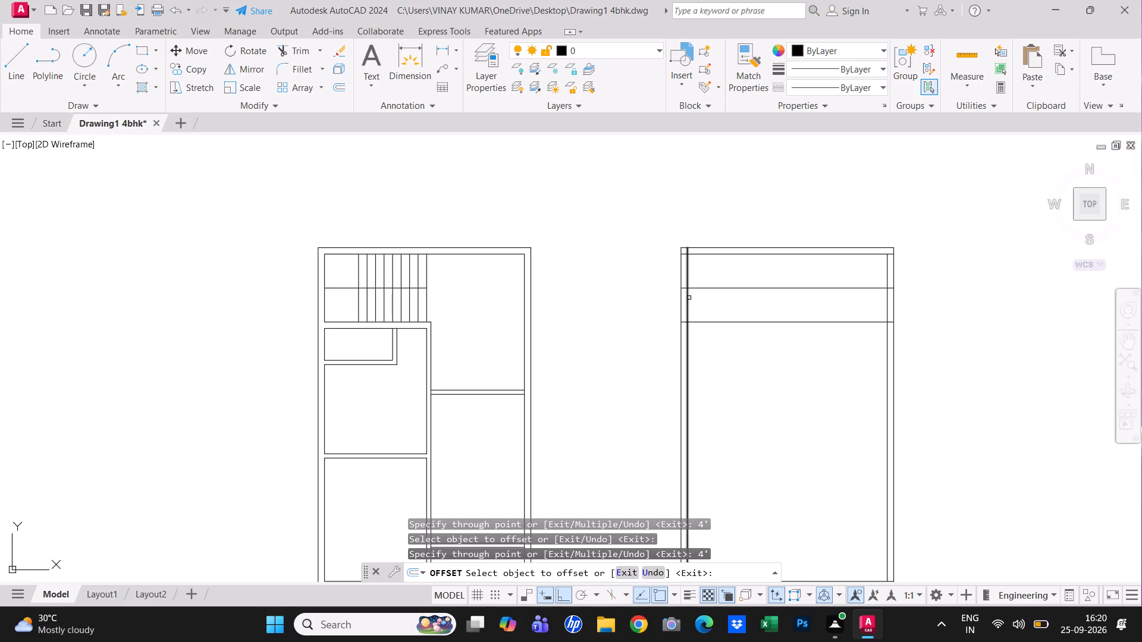
{"action": "left_click", "coordinate": [689, 298]}
{"action": "type", "text": "4'"}
{"action": "key", "text": "Return"}
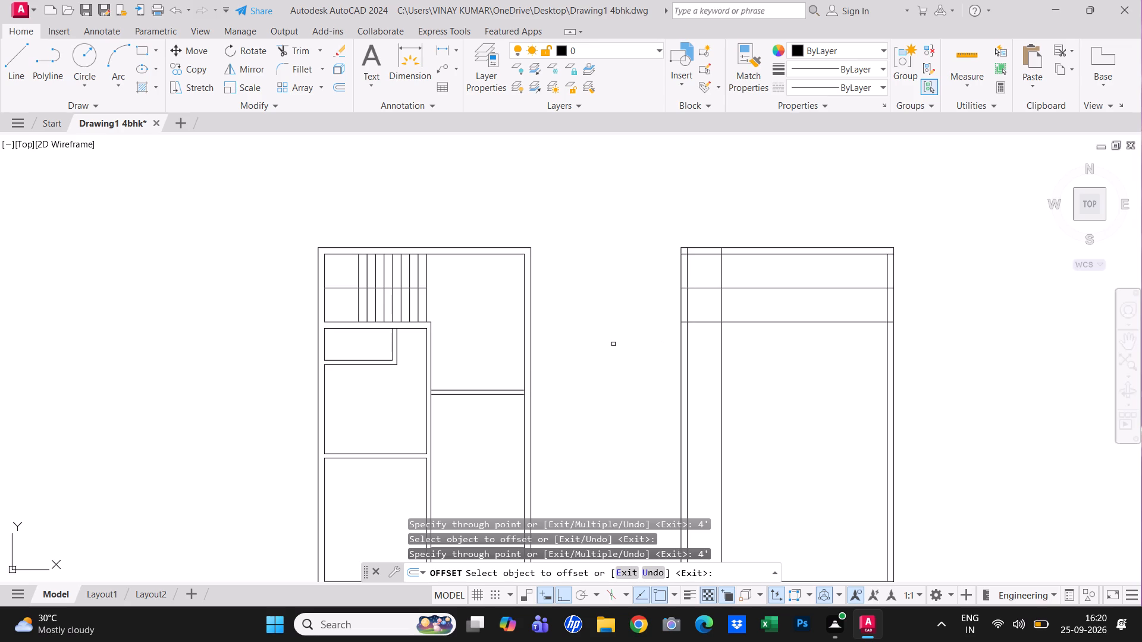
{"action": "key", "text": "Escape"}
{"action": "key", "text": "Escape"}
{"action": "key", "text": "Escape"}
{"action": "key", "text": "Escape"}
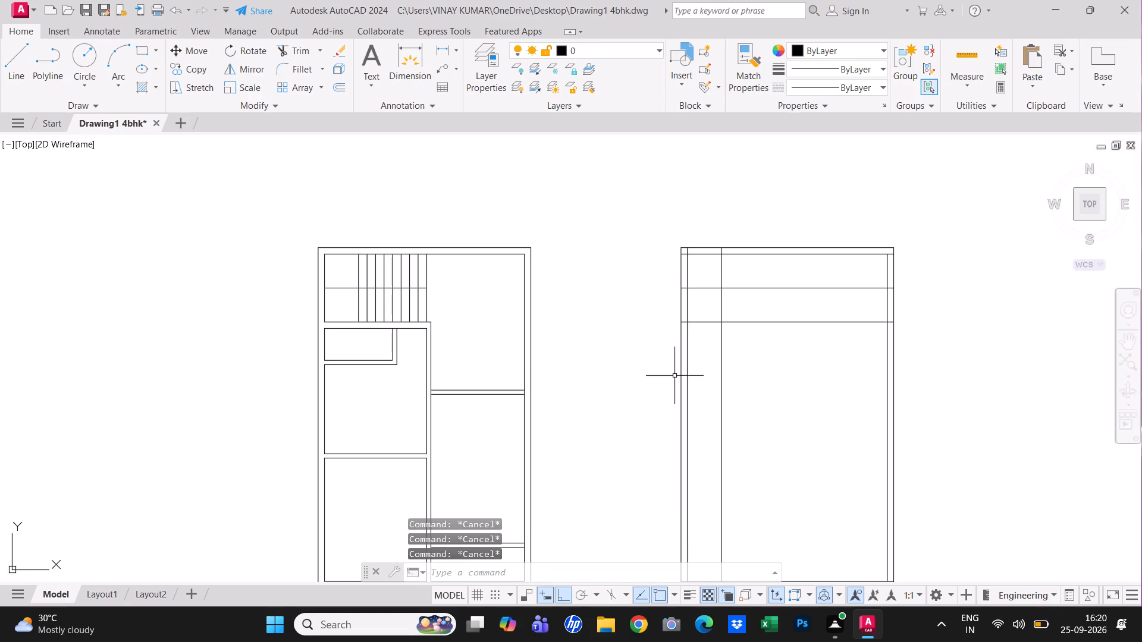
Trim away the new vertical line below the lower of the two horizontal stair lines in the second-floor plan.
{"action": "middle_click_drag", "start_coordinate": [674, 375], "coordinate": [625, 320]}
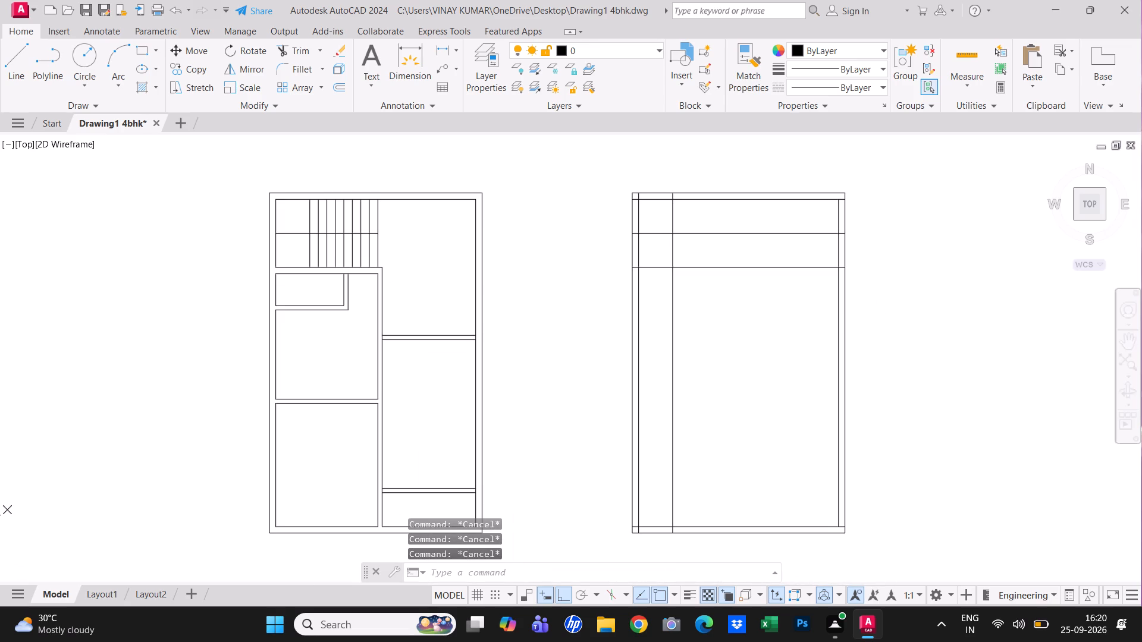
{"action": "type", "text": "tr"}
{"action": "key", "text": "space"}
{"action": "left_click", "coordinate": [688, 312]}
{"action": "left_click", "coordinate": [666, 313]}
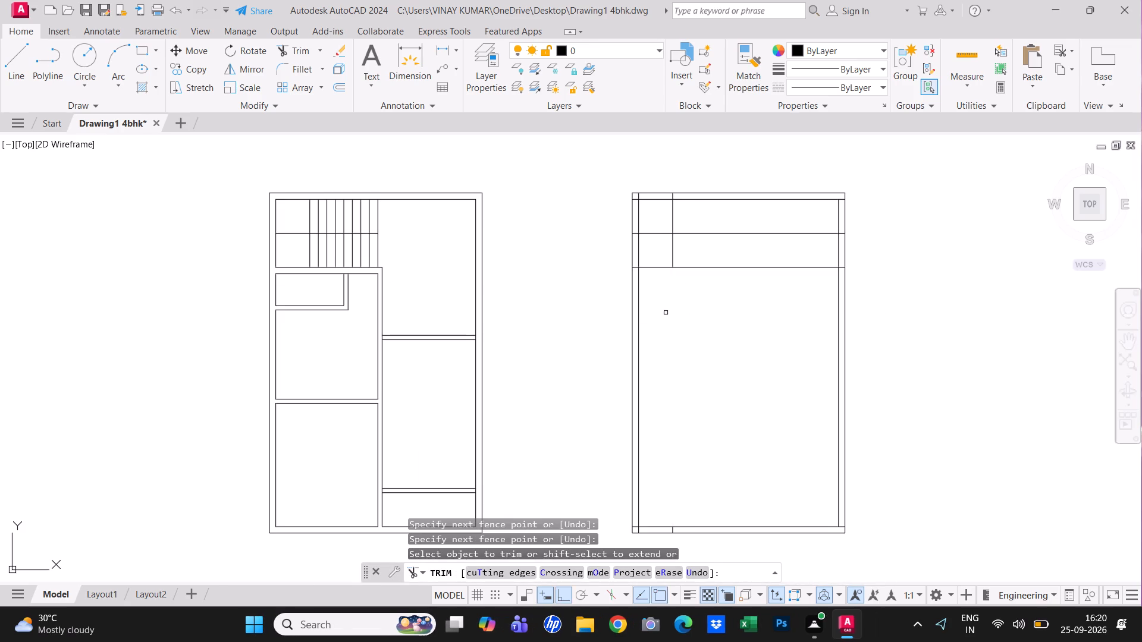
Trim the leftover line ends inside the bottom outer wall, including the bottom-left and bottom-right corners of the second-floor plan.
{"action": "scroll", "coordinate": [626, 571], "scroll_direction": "up", "scroll_amount": 3}
{"action": "scroll", "coordinate": [672, 525], "scroll_direction": "up", "scroll_amount": 4}
{"action": "middle_click_drag", "start_coordinate": [674, 536], "coordinate": [761, 425]}
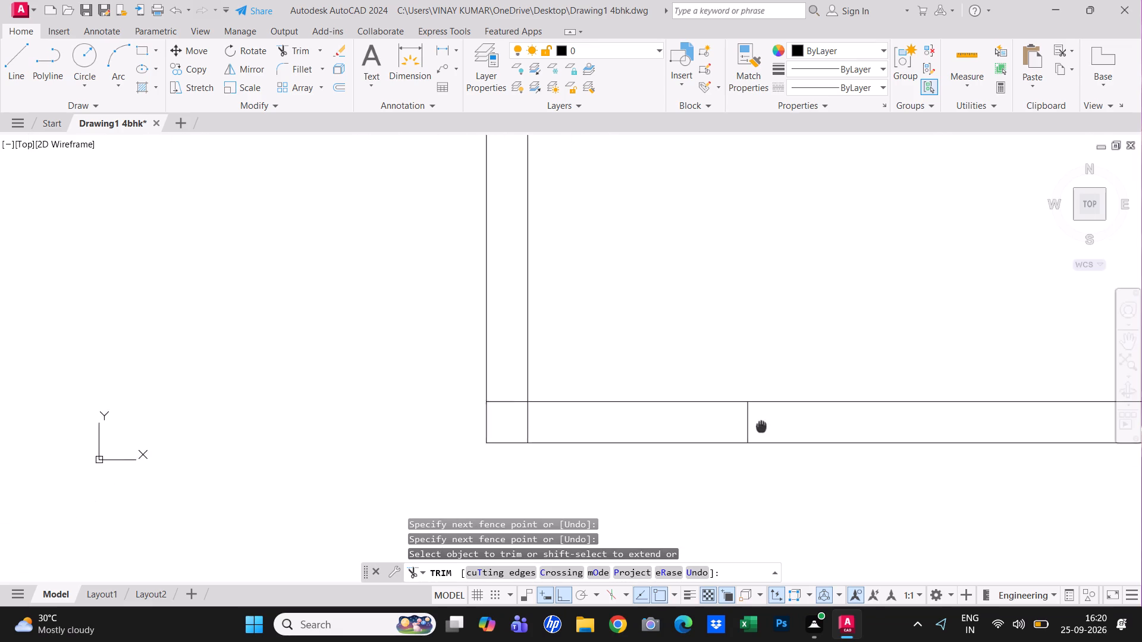
{"action": "middle_click_drag", "start_coordinate": [761, 425], "coordinate": [775, 434]}
{"action": "left_click", "coordinate": [775, 434]}
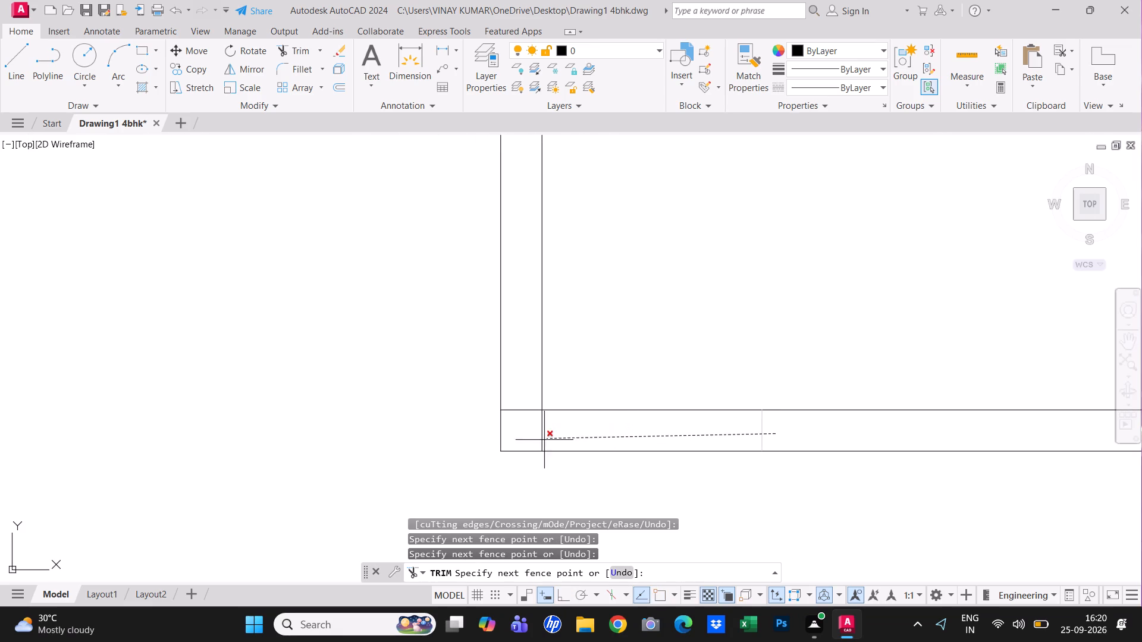
{"action": "left_click", "coordinate": [513, 439]}
{"action": "left_click", "coordinate": [514, 435]}
{"action": "left_click", "coordinate": [528, 383]}
{"action": "scroll", "coordinate": [522, 415], "scroll_direction": "down", "scroll_amount": 3}
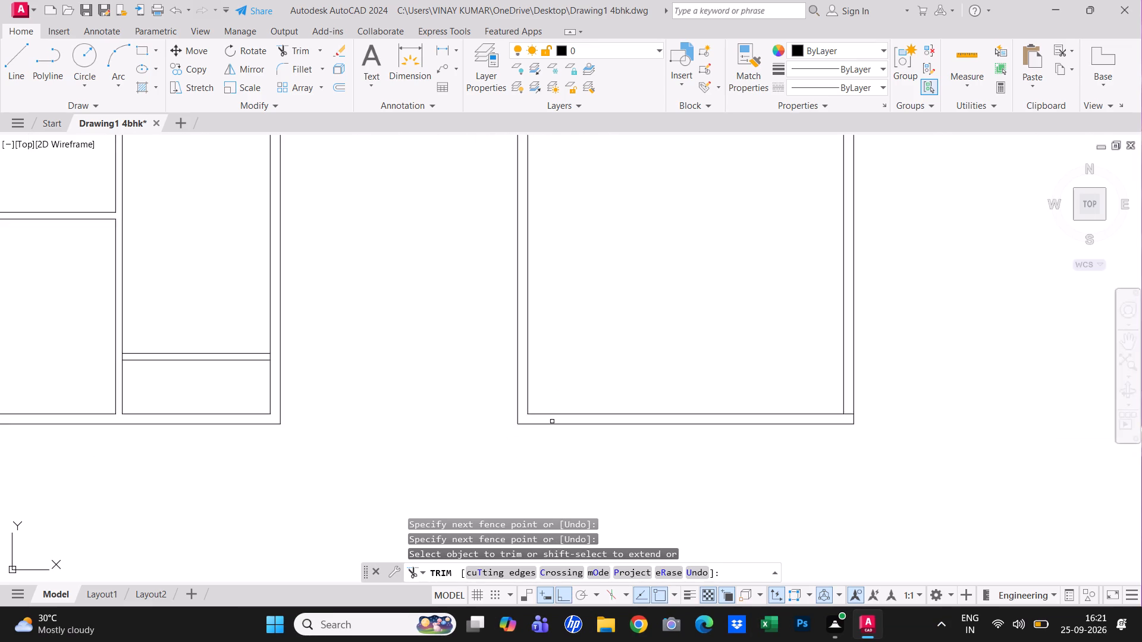
{"action": "scroll", "coordinate": [862, 414], "scroll_direction": "up", "scroll_amount": 2}
{"action": "left_click", "coordinate": [832, 413]}
{"action": "scroll", "coordinate": [830, 413], "scroll_direction": "down", "scroll_amount": 6}
Trim the line ends crossing the top, left and right outer walls around the second-floor plan's top corners and stair lines.
{"action": "scroll", "coordinate": [832, 350], "scroll_direction": "up", "scroll_amount": 3}
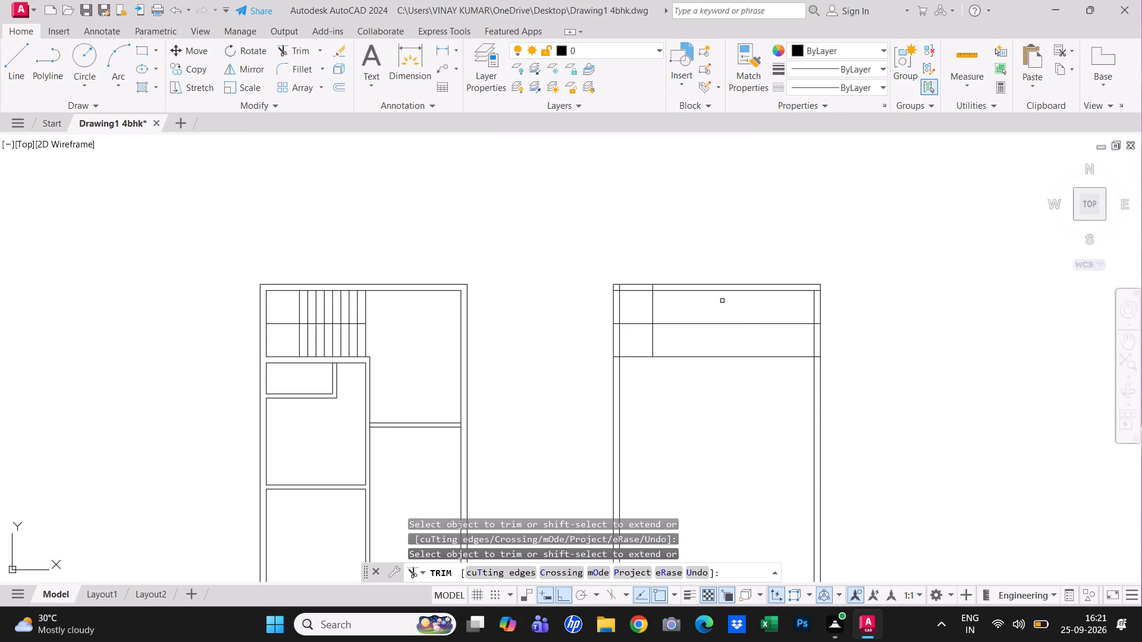
{"action": "scroll", "coordinate": [616, 288], "scroll_direction": "up", "scroll_amount": 2}
{"action": "left_click", "coordinate": [716, 285]}
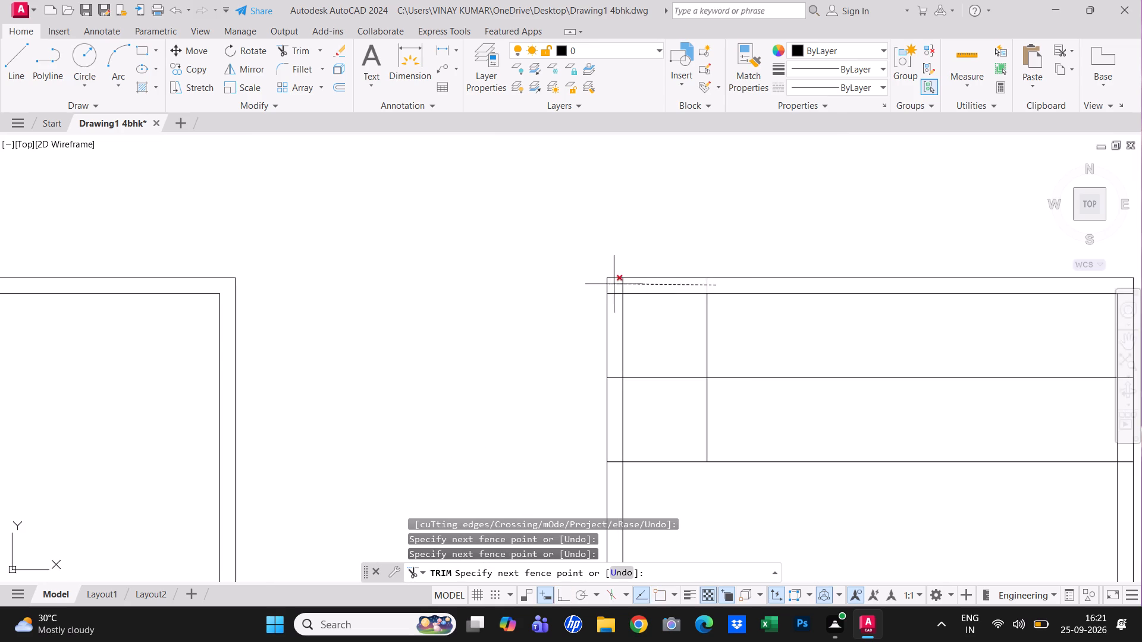
{"action": "double_click", "coordinate": [618, 288]}
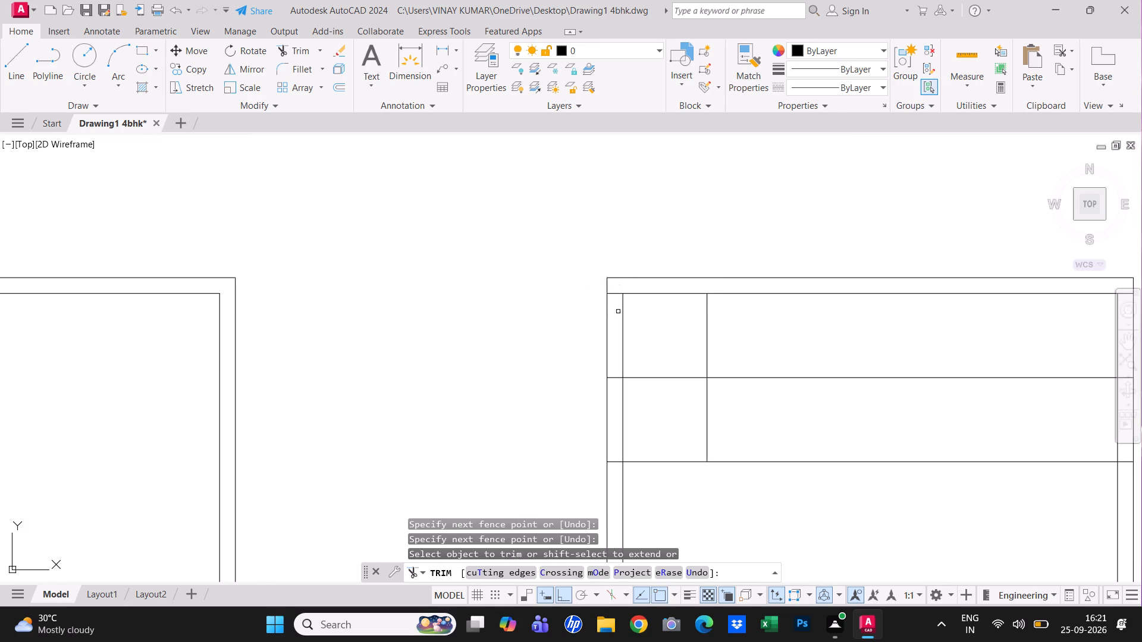
{"action": "left_click", "coordinate": [613, 288]}
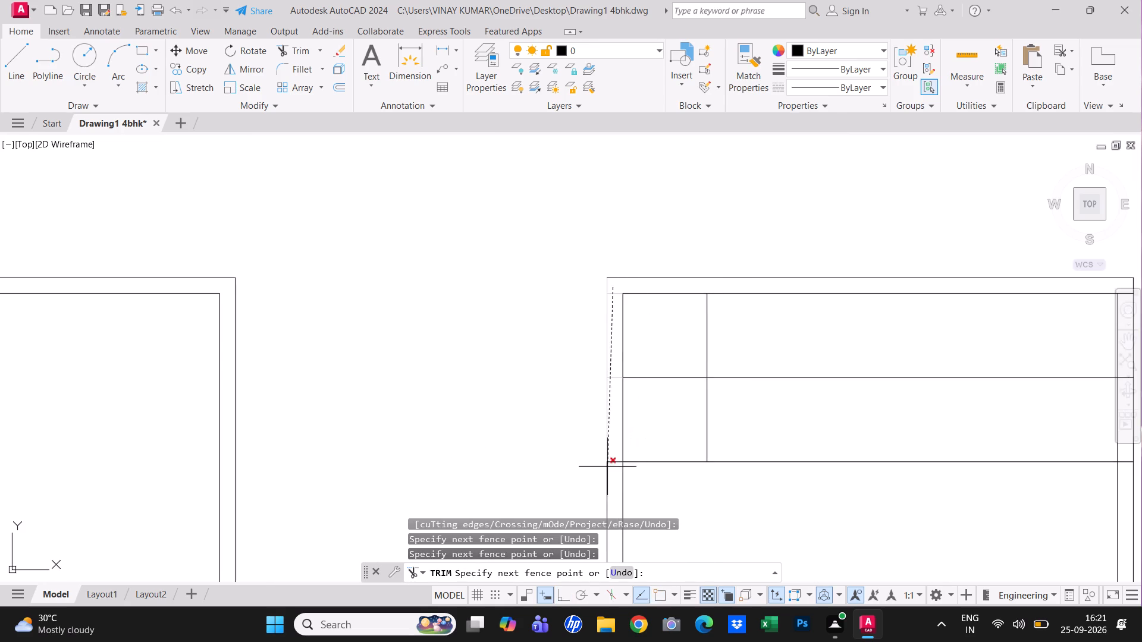
{"action": "left_click", "coordinate": [616, 469]}
{"action": "scroll", "coordinate": [584, 418], "scroll_direction": "down", "scroll_amount": 2}
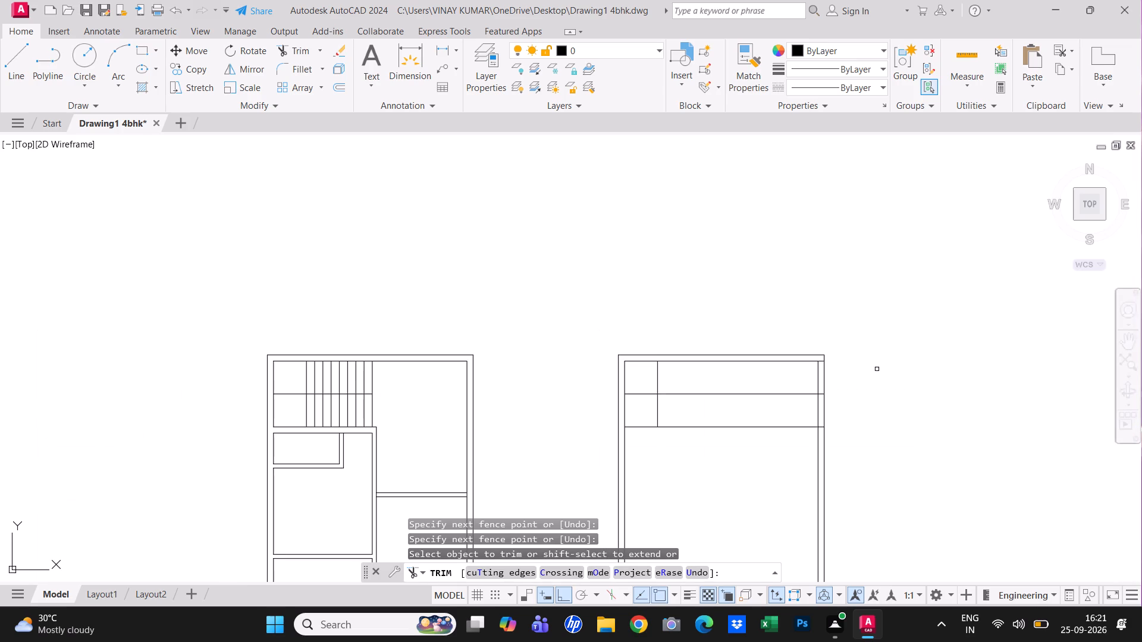
{"action": "scroll", "coordinate": [876, 369], "scroll_direction": "up", "scroll_amount": 1}
{"action": "scroll", "coordinate": [826, 389], "scroll_direction": "up", "scroll_amount": 1}
{"action": "left_click", "coordinate": [763, 333]}
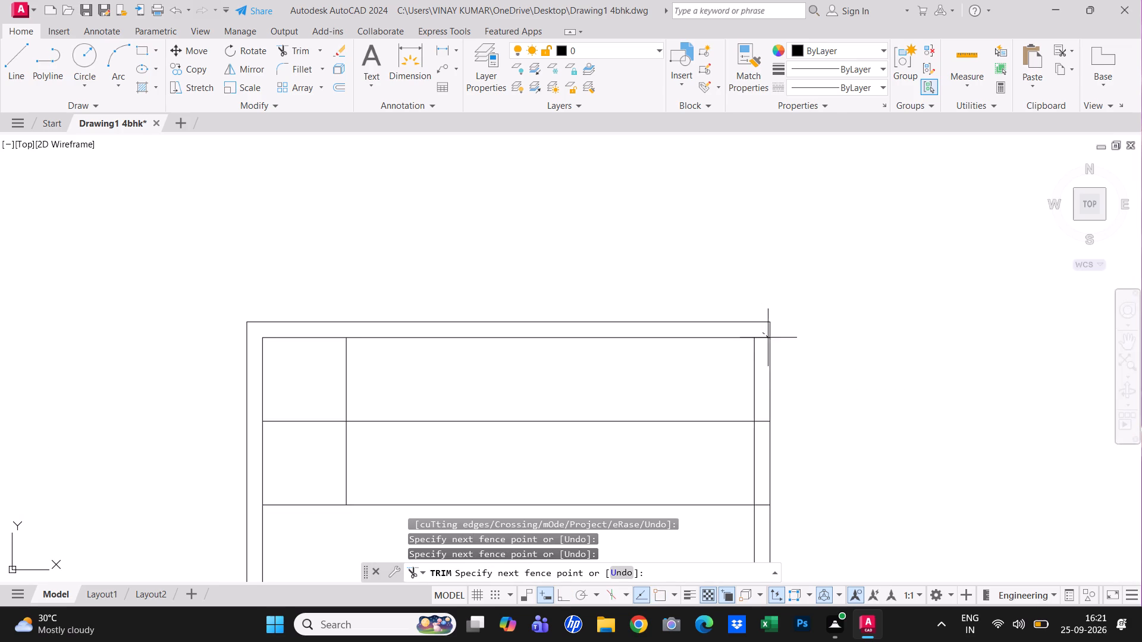
{"action": "left_click", "coordinate": [761, 513]}
{"action": "scroll", "coordinate": [785, 474], "scroll_direction": "down", "scroll_amount": 2}
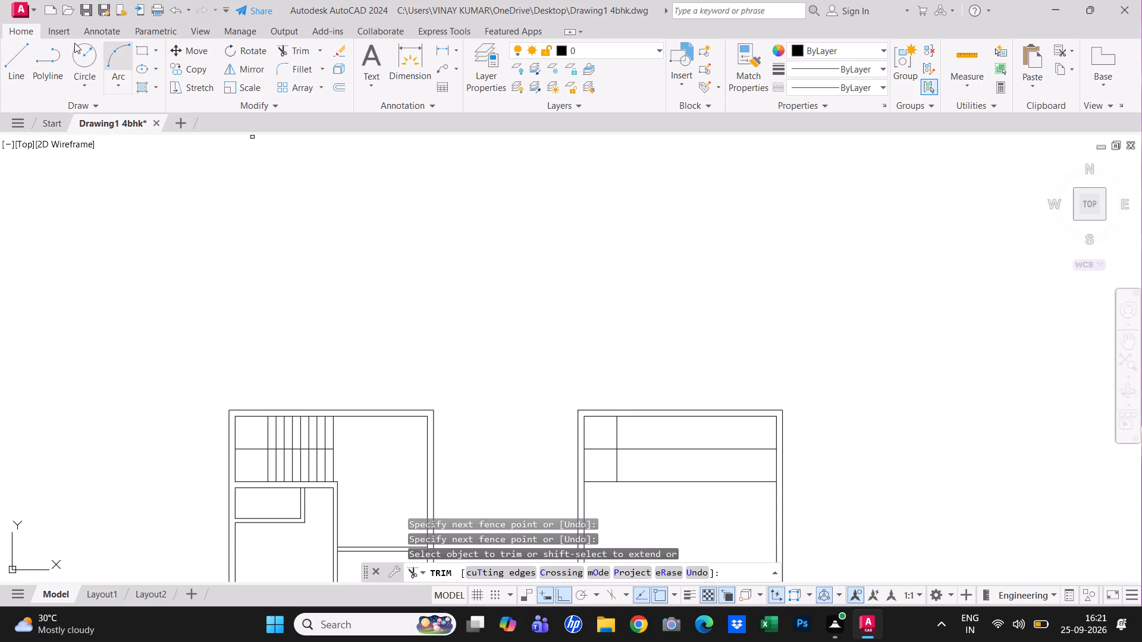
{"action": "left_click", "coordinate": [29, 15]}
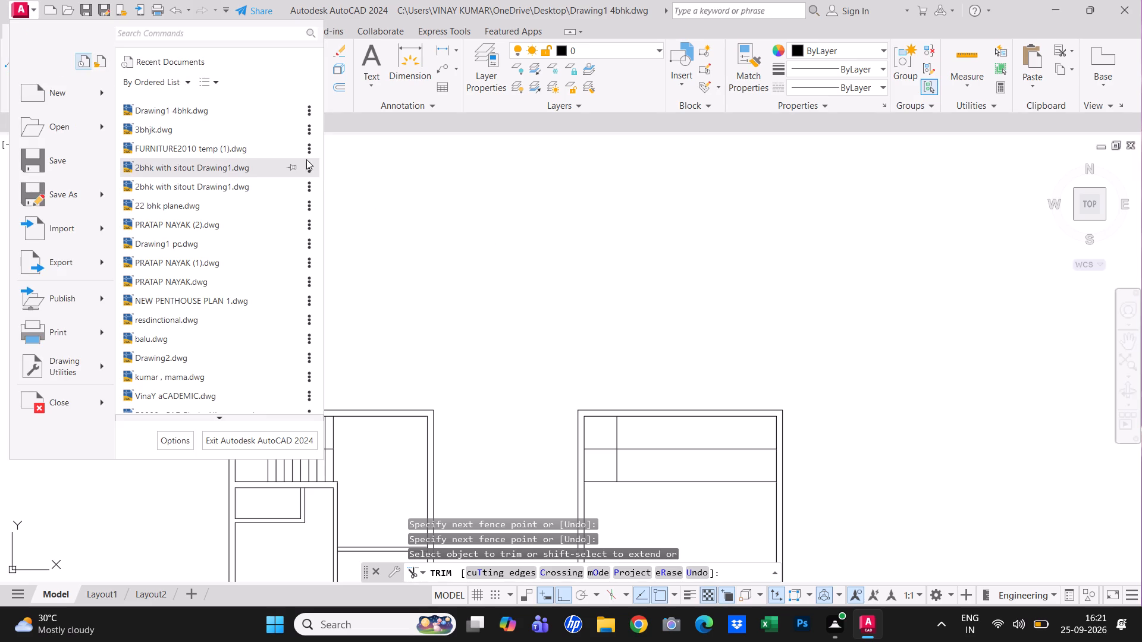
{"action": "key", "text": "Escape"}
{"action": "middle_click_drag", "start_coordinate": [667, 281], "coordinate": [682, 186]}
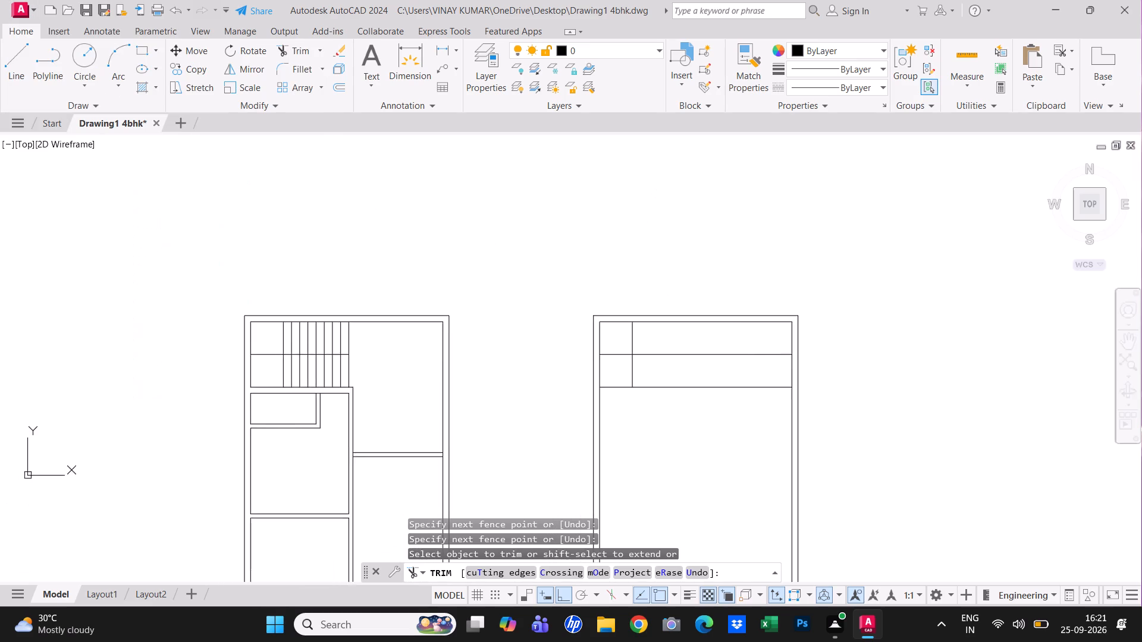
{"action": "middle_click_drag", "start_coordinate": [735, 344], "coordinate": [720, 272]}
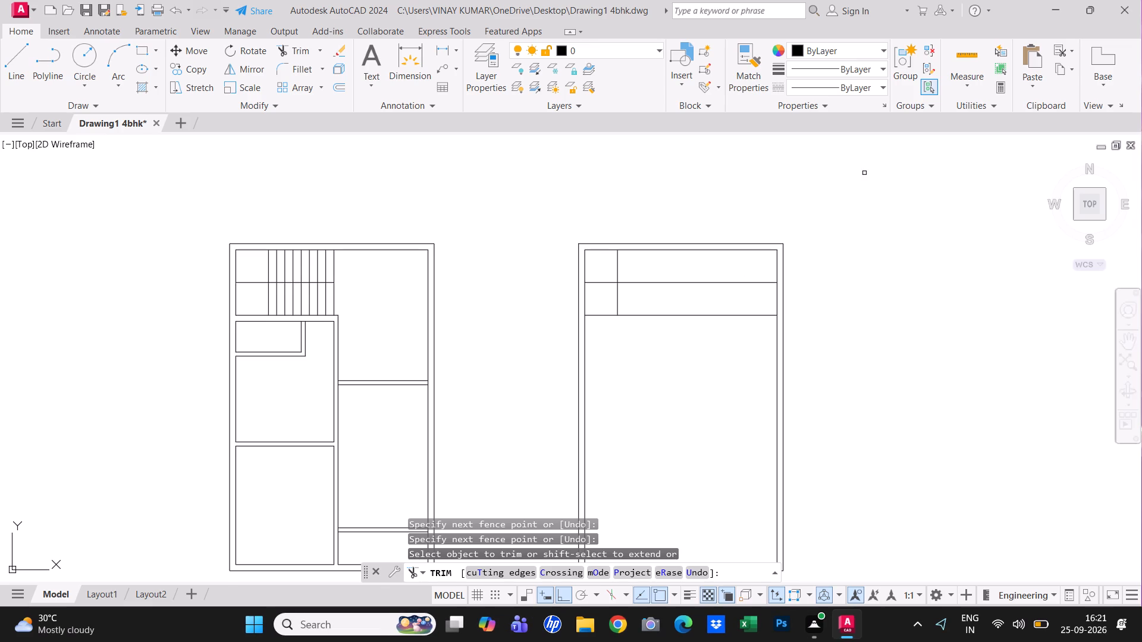
Using Offset's Through option, offset the second-floor plan's left inner wall line 12' rightward, and offset the new line 6" further right.
{"action": "key", "text": "Escape"}
{"action": "key", "text": "o"}
{"action": "key", "text": "space"}
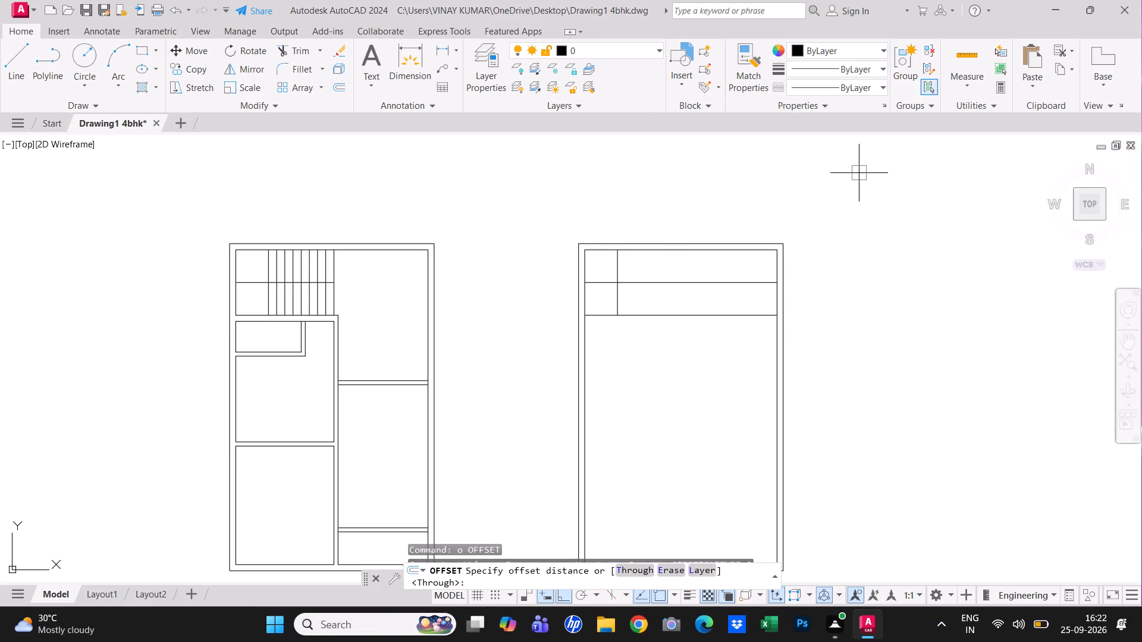
{"action": "type", "text": "t"}
{"action": "key", "text": "space"}
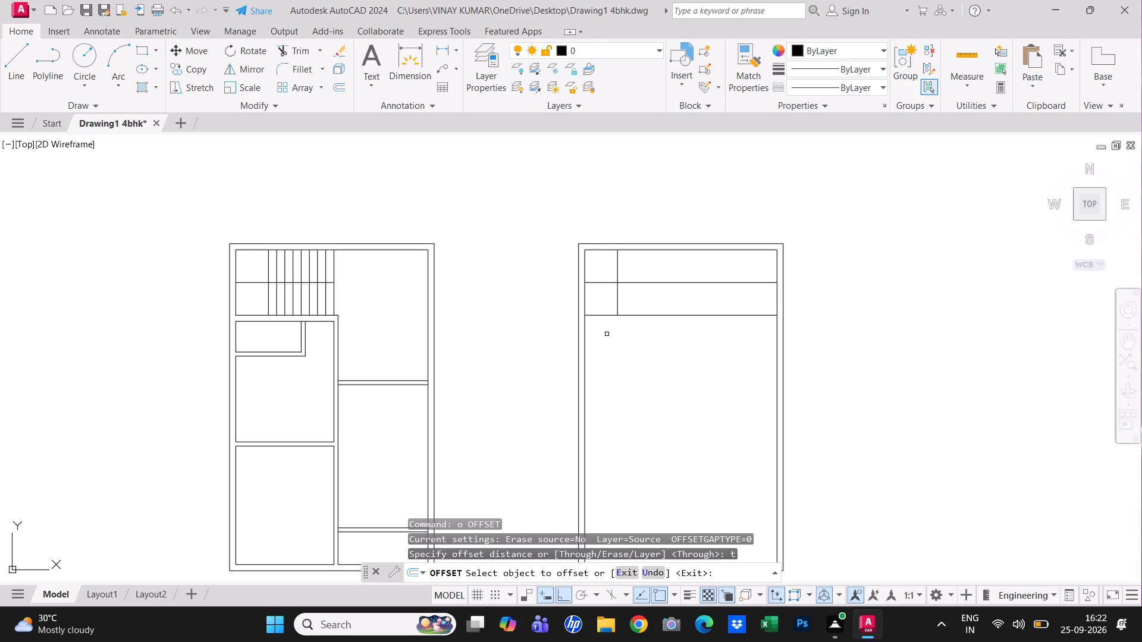
{"action": "left_click", "coordinate": [586, 348]}
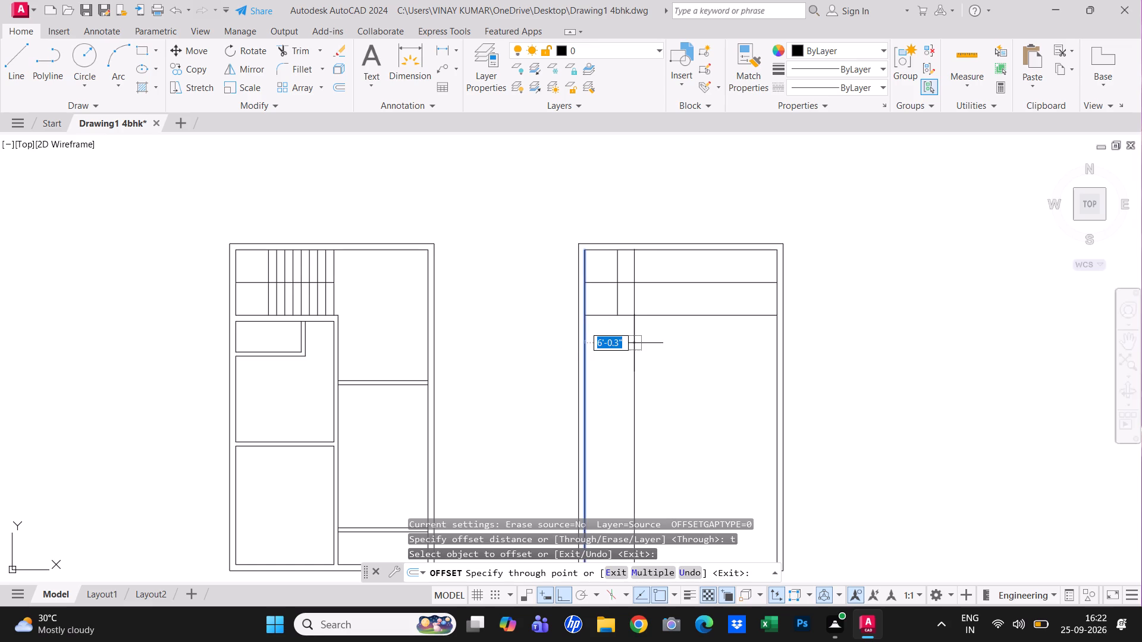
{"action": "type", "text": "12'"}
{"action": "key", "text": "Return"}
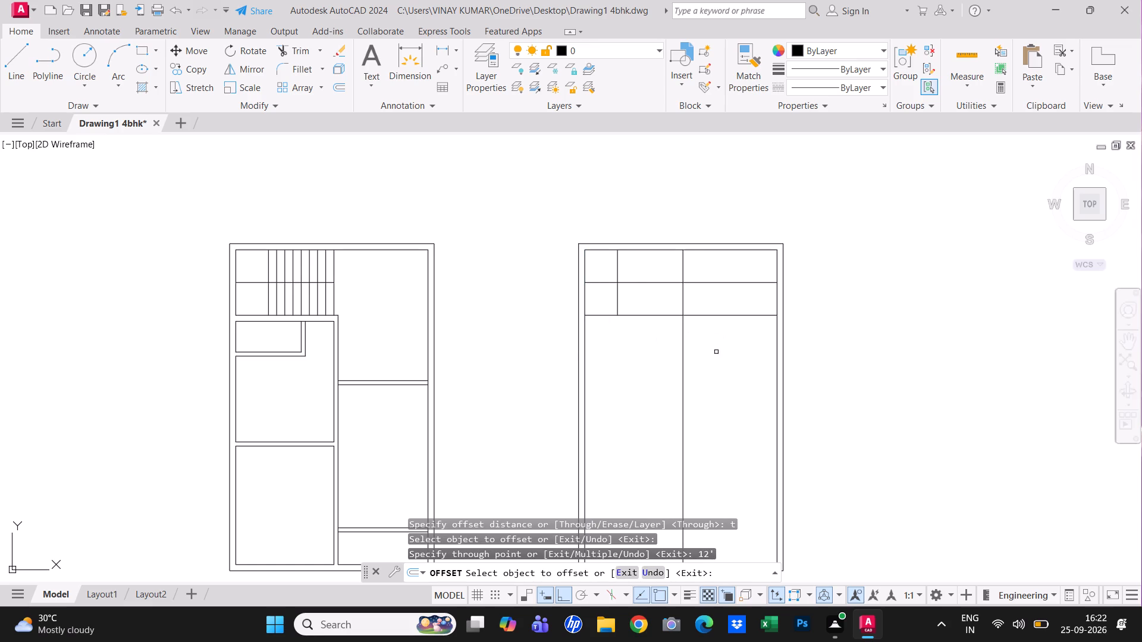
{"action": "left_click", "coordinate": [683, 364]}
{"action": "type", "text": "6\""}
{"action": "key", "text": "Return"}
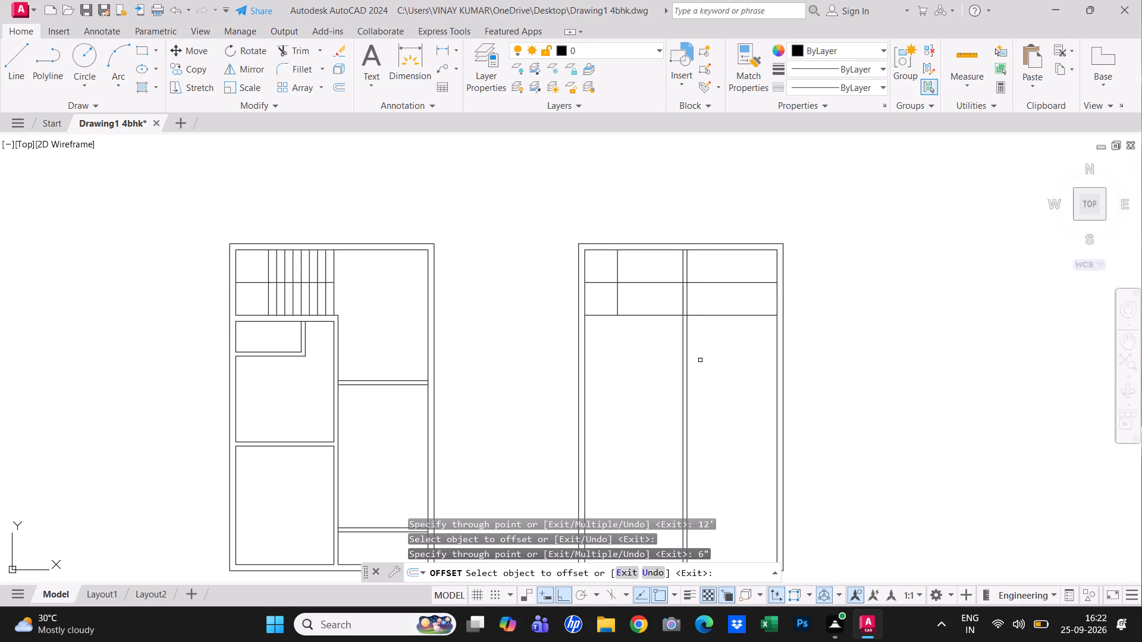
Offset the lower horizontal stair line 10'6" downward, offset the new line 6" further down, and end Offset.
{"action": "left_click", "coordinate": [642, 312]}
{"action": "left_click", "coordinate": [641, 313]}
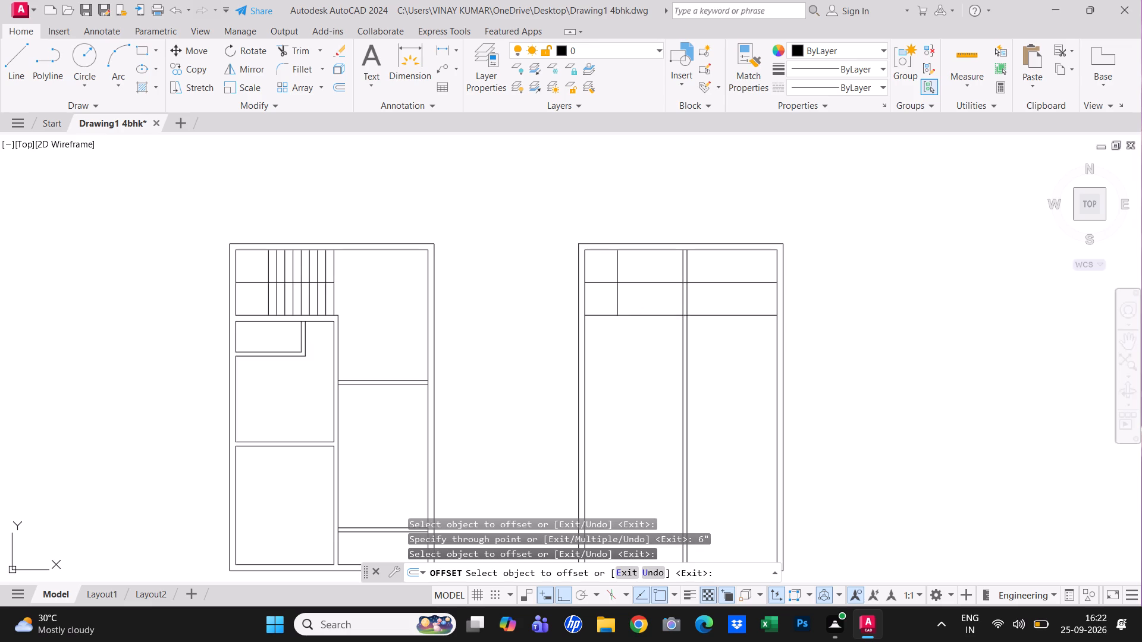
{"action": "type", "text": "10'"}
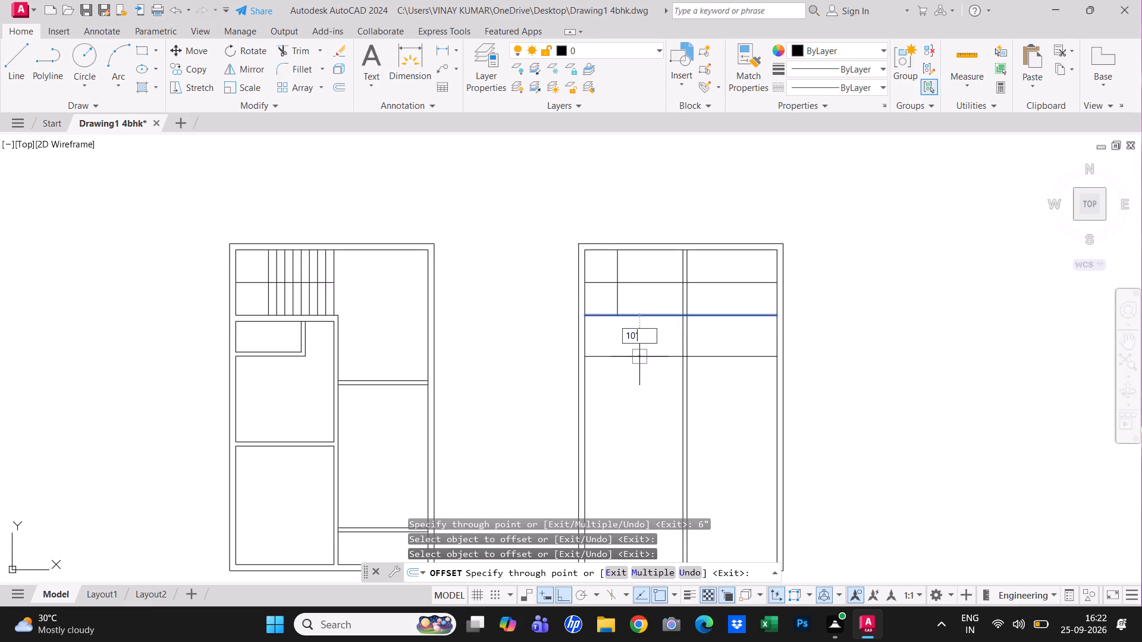
{"action": "type", "text": "6\""}
{"action": "key", "text": "Return"}
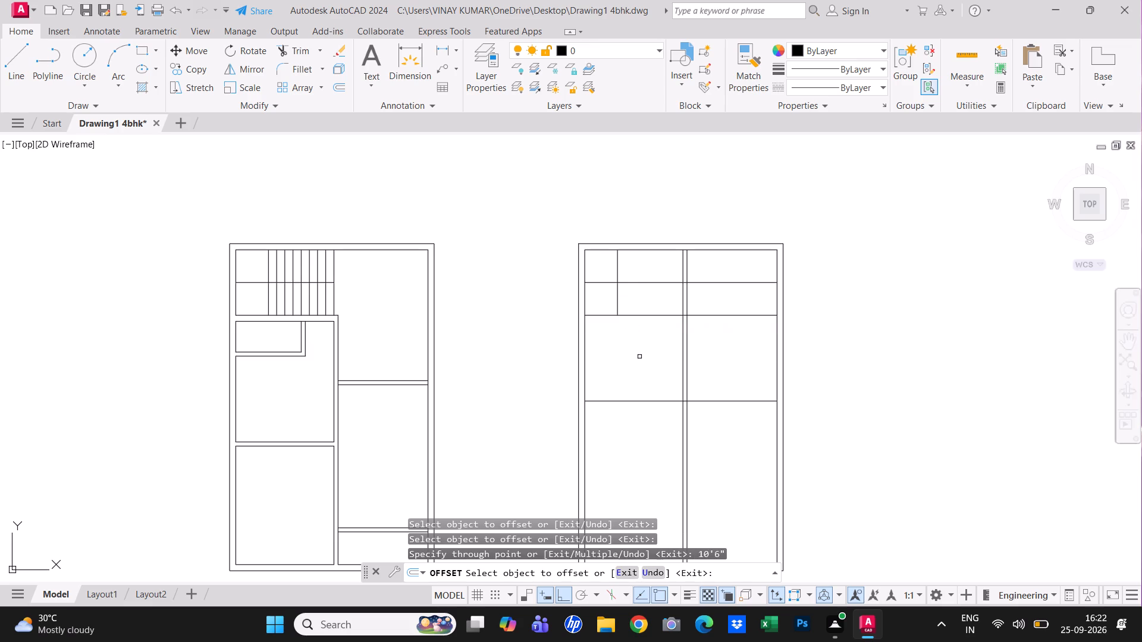
{"action": "left_click", "coordinate": [626, 399]}
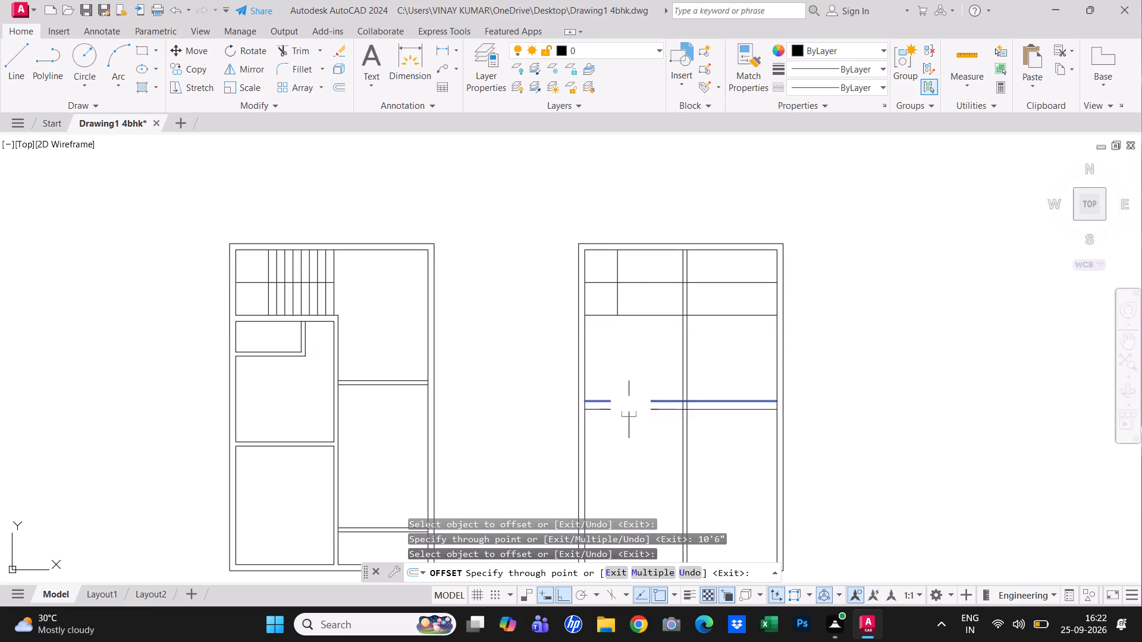
{"action": "type", "text": "6\""}
{"action": "key", "text": "Return"}
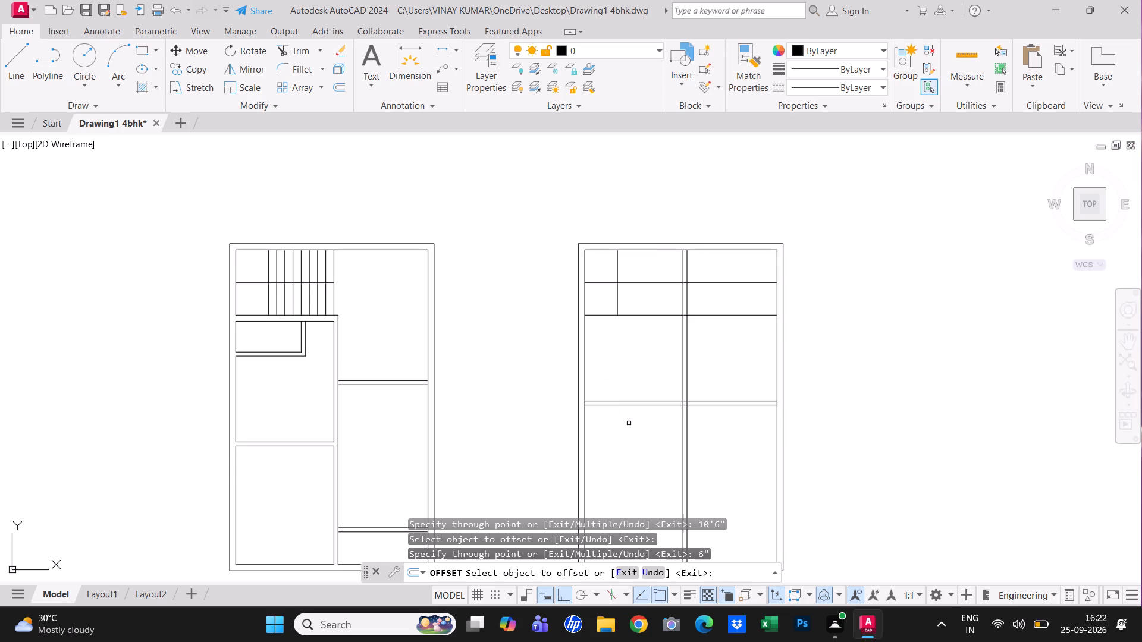
{"action": "scroll", "coordinate": [710, 426], "scroll_direction": "down", "scroll_amount": 1}
{"action": "key", "text": "Escape"}
{"action": "middle_click_drag", "start_coordinate": [720, 415], "coordinate": [720, 388]}
{"action": "key", "text": "Escape"}
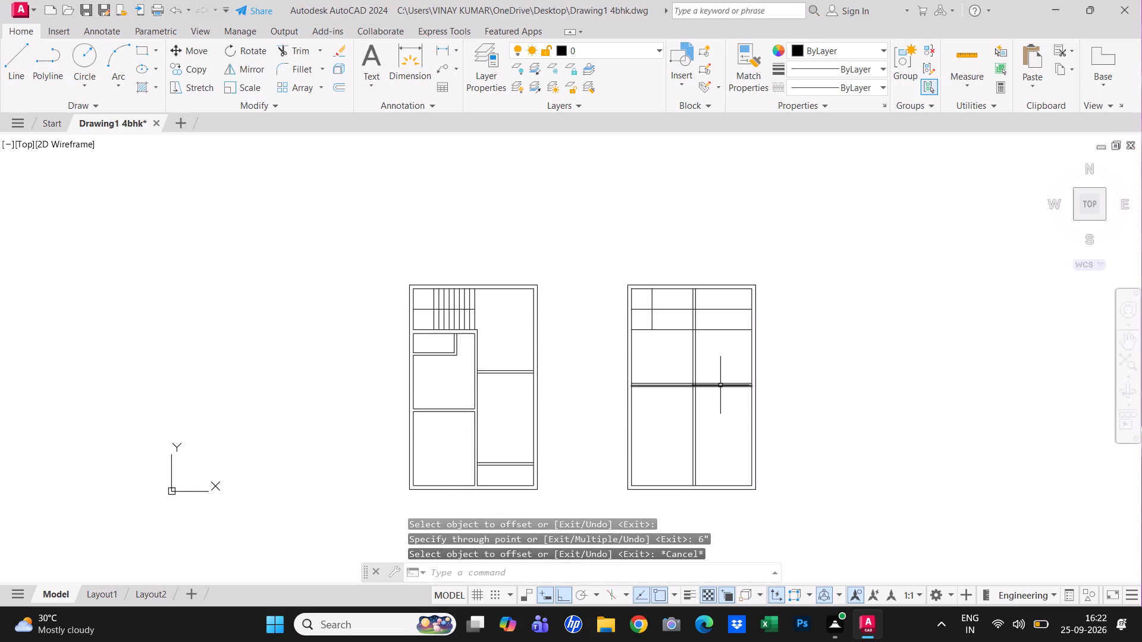
Trim the new walls beyond their shared corner, below and to its right, and the upper stair line right of the vertical wall.
{"action": "type", "text": "tr"}
{"action": "key", "text": "space"}
{"action": "left_click", "coordinate": [720, 367]}
{"action": "left_click", "coordinate": [670, 465]}
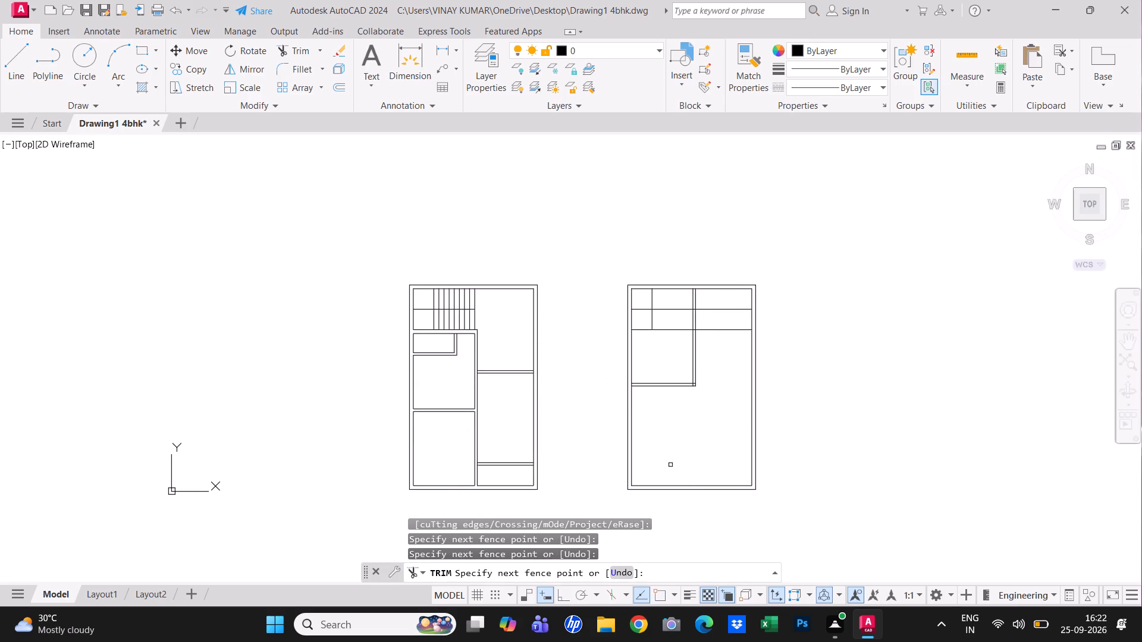
{"action": "left_click", "coordinate": [724, 309]}
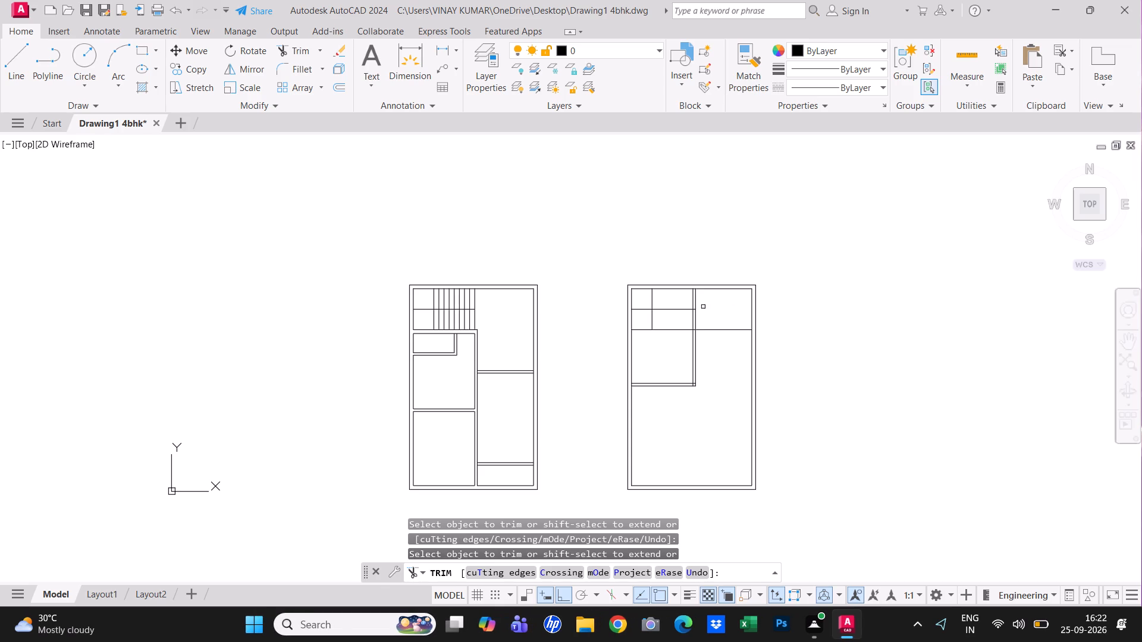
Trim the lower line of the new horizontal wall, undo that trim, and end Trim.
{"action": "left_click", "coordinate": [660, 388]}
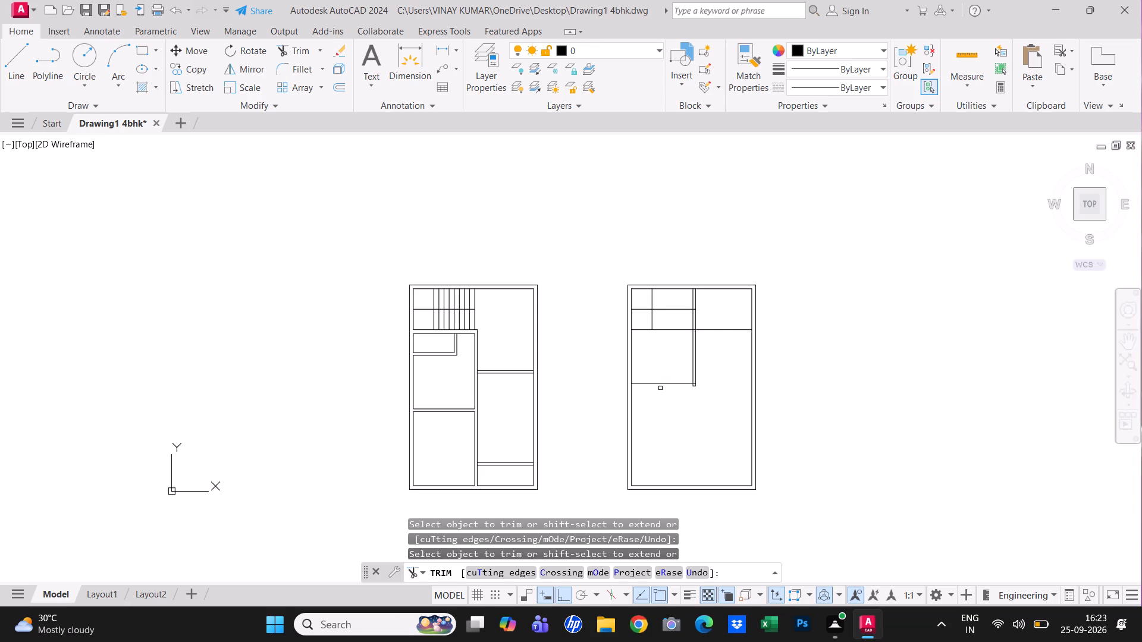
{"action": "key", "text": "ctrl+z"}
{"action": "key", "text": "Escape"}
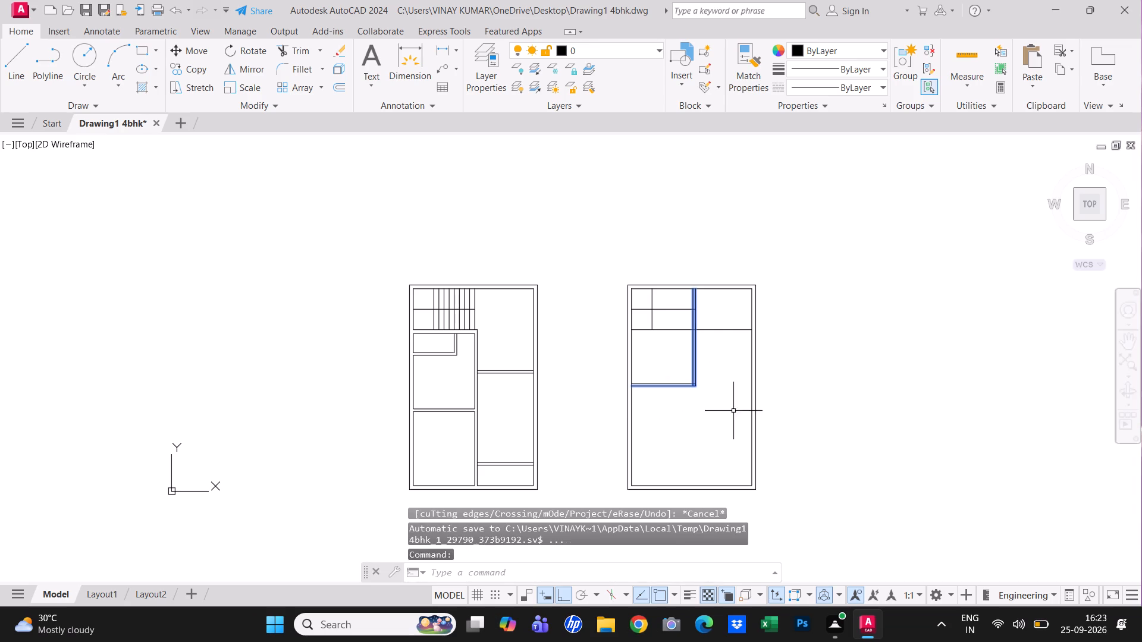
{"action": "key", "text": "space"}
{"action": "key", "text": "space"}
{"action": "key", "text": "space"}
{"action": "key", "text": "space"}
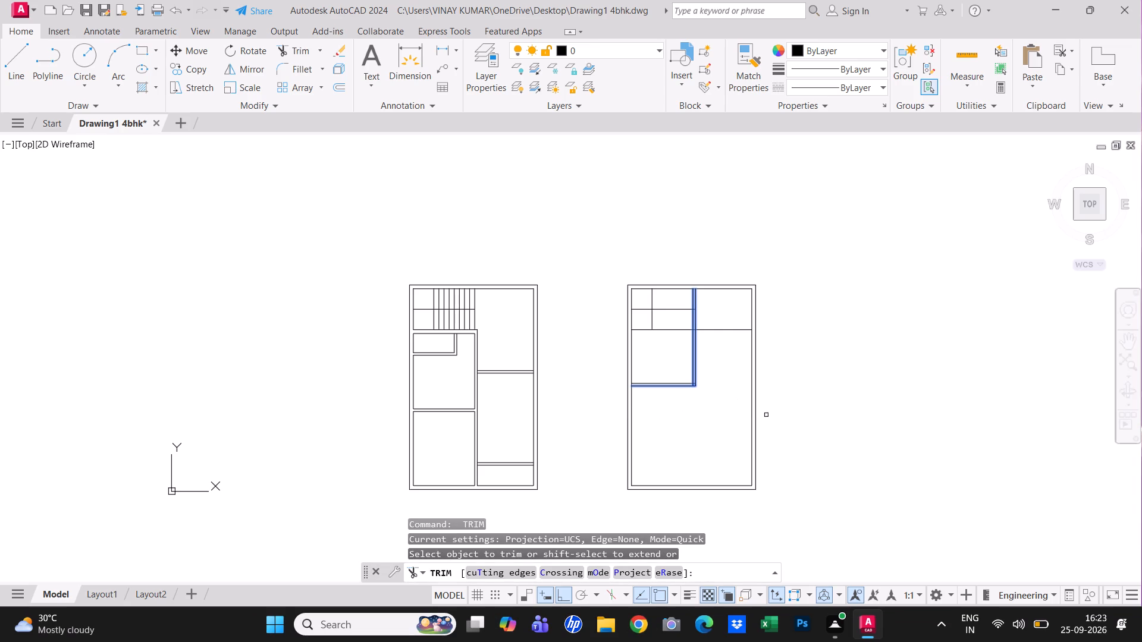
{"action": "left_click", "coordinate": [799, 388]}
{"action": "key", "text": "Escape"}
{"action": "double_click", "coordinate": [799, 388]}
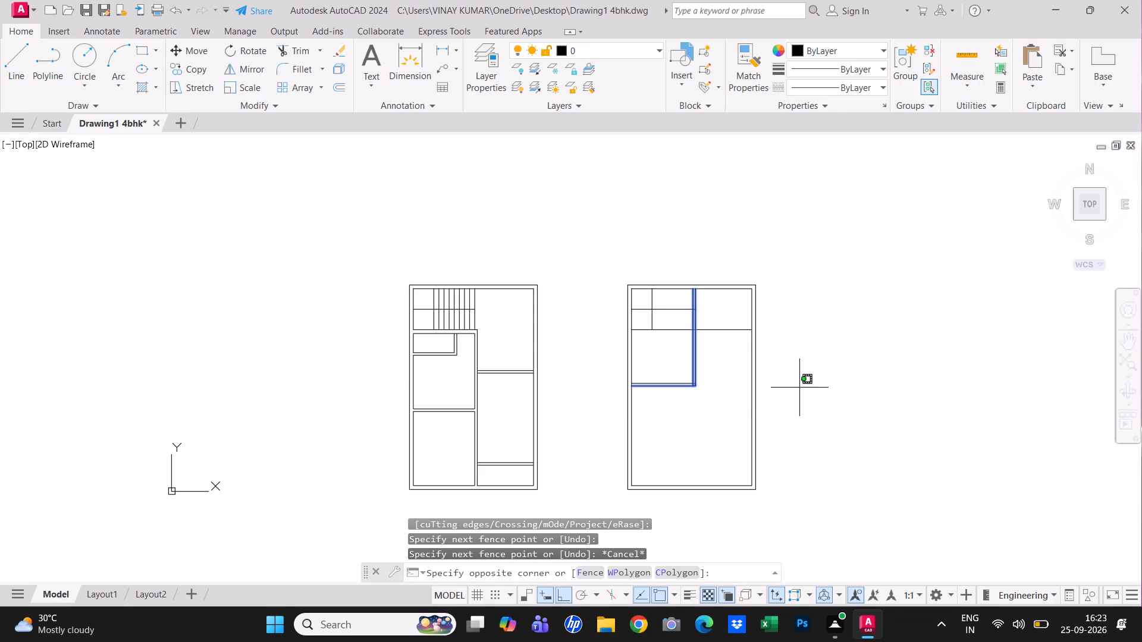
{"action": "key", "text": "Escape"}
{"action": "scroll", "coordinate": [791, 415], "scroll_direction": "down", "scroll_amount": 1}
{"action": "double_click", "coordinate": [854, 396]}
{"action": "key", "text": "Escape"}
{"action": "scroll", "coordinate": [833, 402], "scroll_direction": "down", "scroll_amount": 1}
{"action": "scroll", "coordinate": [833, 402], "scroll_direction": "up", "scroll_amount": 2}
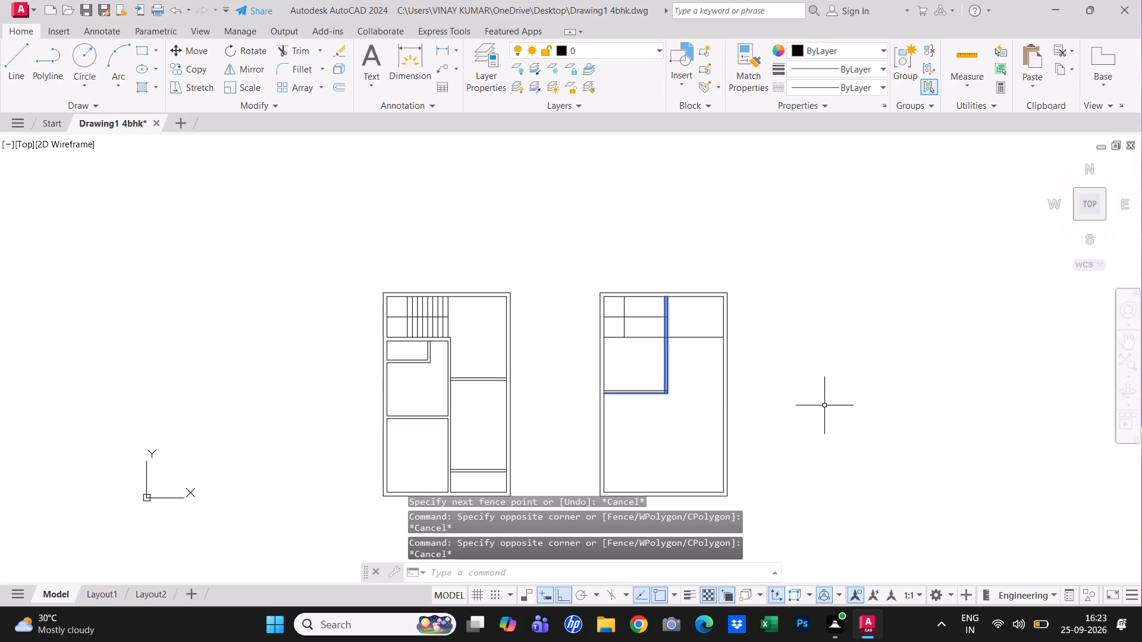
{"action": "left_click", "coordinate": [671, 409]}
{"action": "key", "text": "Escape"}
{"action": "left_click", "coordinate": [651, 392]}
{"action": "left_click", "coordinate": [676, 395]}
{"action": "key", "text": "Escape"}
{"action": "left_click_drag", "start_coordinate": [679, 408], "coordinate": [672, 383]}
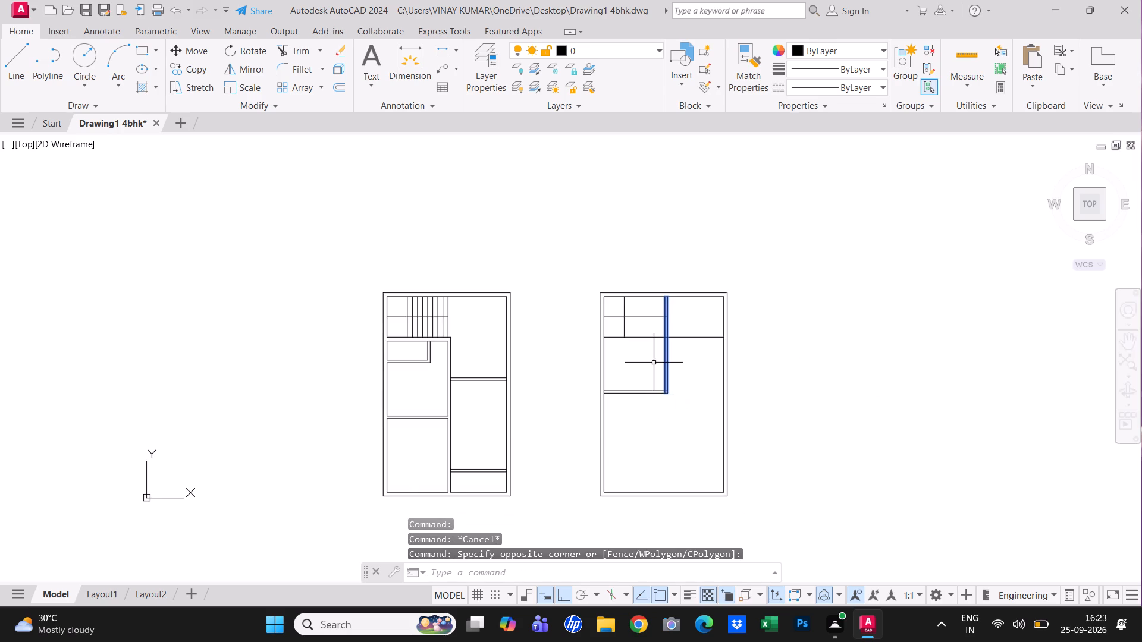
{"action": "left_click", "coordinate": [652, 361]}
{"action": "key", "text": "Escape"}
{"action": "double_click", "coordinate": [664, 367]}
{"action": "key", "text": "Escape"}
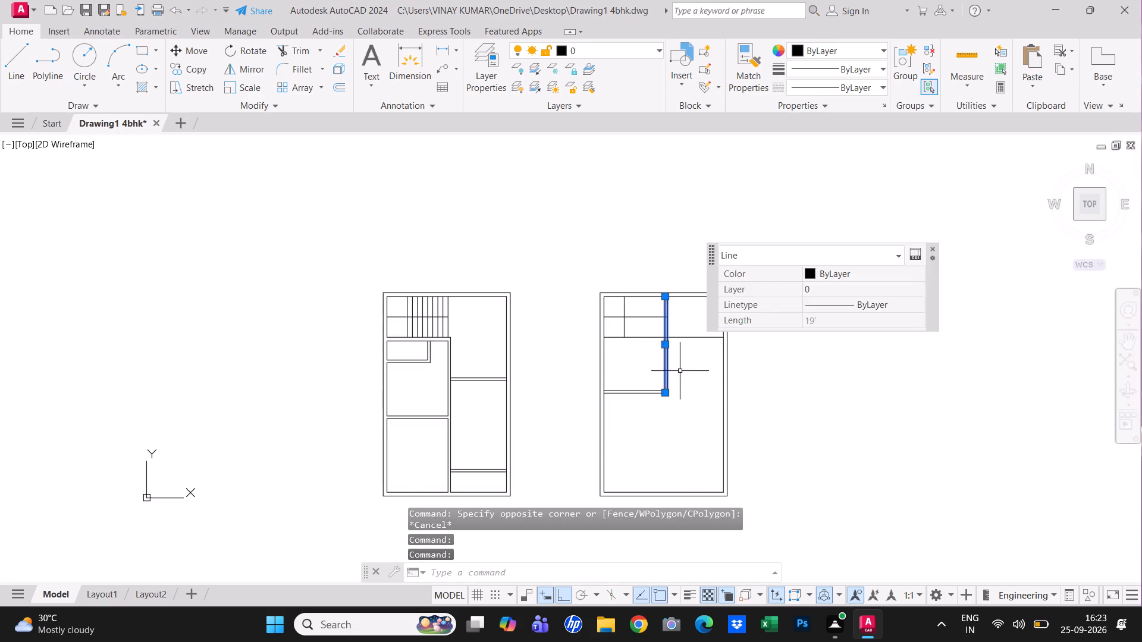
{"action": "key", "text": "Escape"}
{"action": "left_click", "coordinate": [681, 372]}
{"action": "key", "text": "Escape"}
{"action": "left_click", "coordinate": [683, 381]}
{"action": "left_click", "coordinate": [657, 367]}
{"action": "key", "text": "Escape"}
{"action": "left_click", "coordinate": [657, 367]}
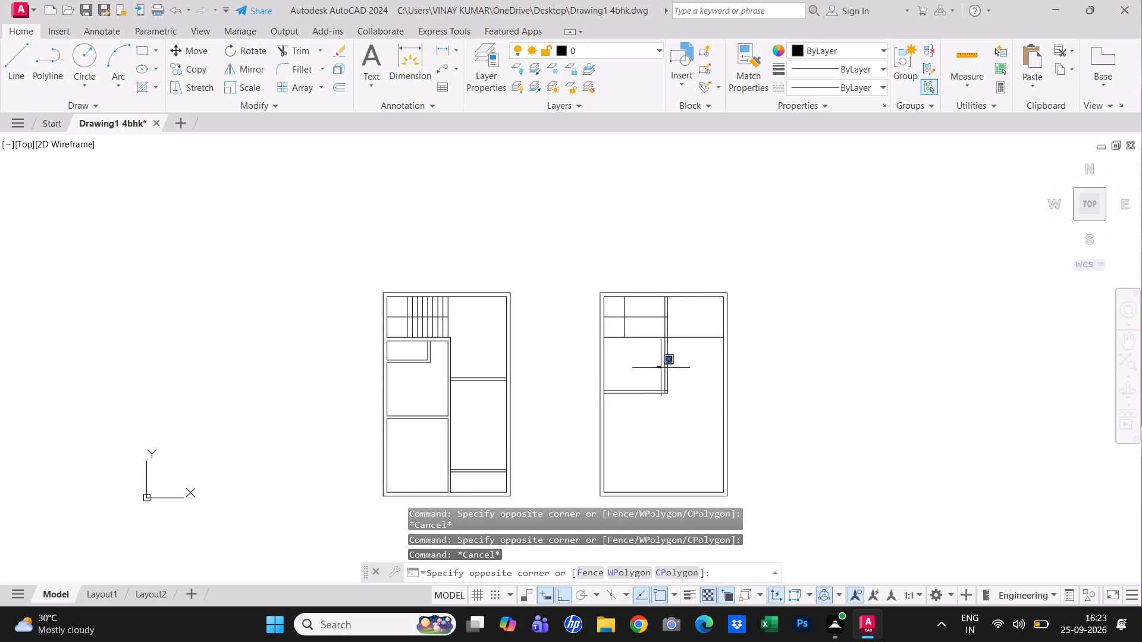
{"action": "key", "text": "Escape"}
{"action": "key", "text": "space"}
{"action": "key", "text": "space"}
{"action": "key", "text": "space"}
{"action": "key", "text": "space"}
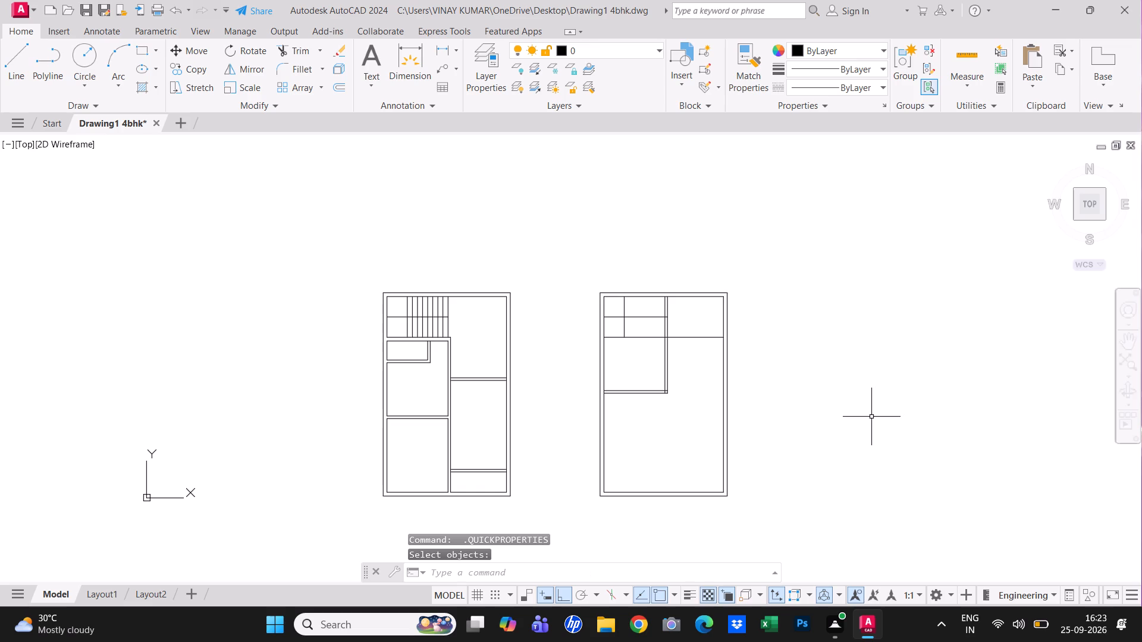
Save the drawing.
{"action": "key", "text": "ctrl+s"}
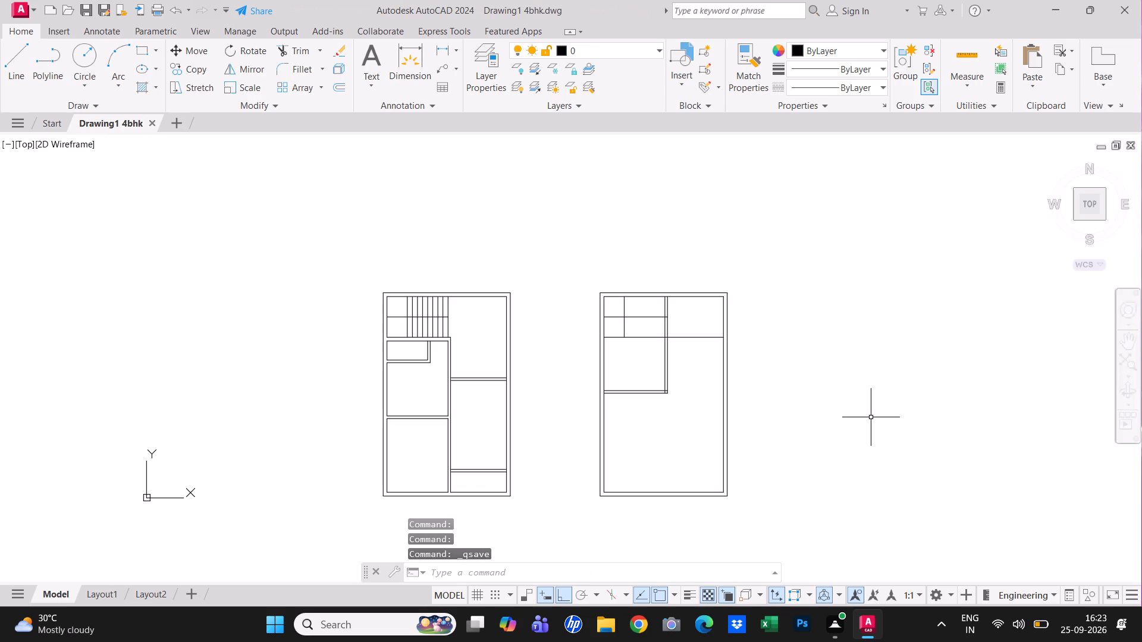
Using Offset's Through option, offset the second-floor horizontal wall's lower line 4' downward, and offset the new line 6" further down.
{"action": "type", "text": "o t"}
{"action": "key", "text": "space"}
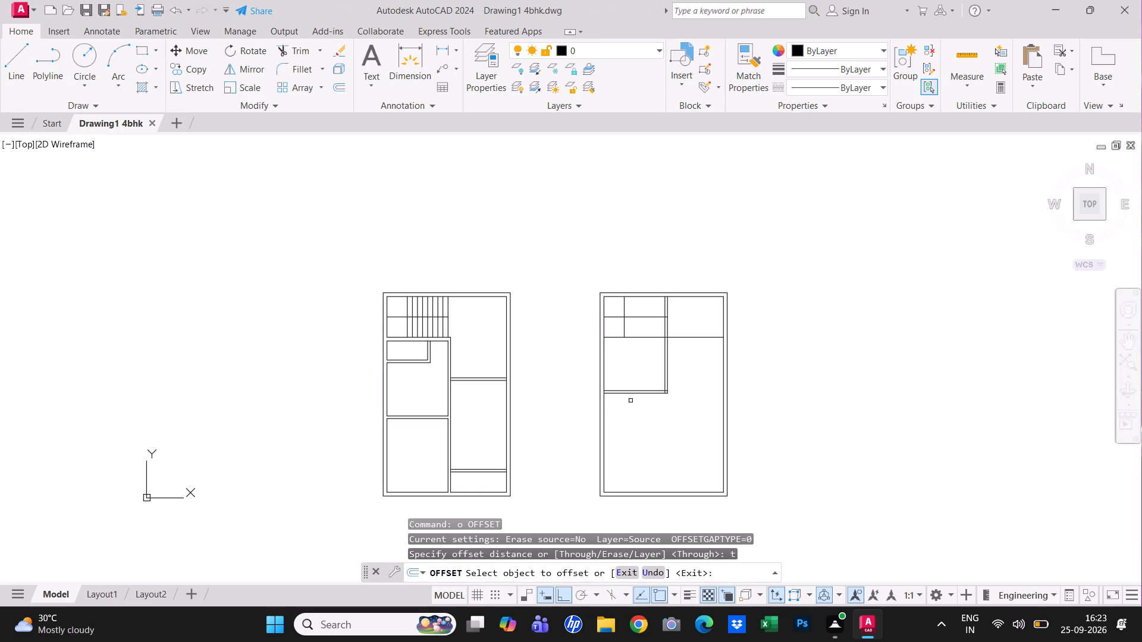
{"action": "left_click", "coordinate": [632, 394]}
{"action": "type", "text": "4'"}
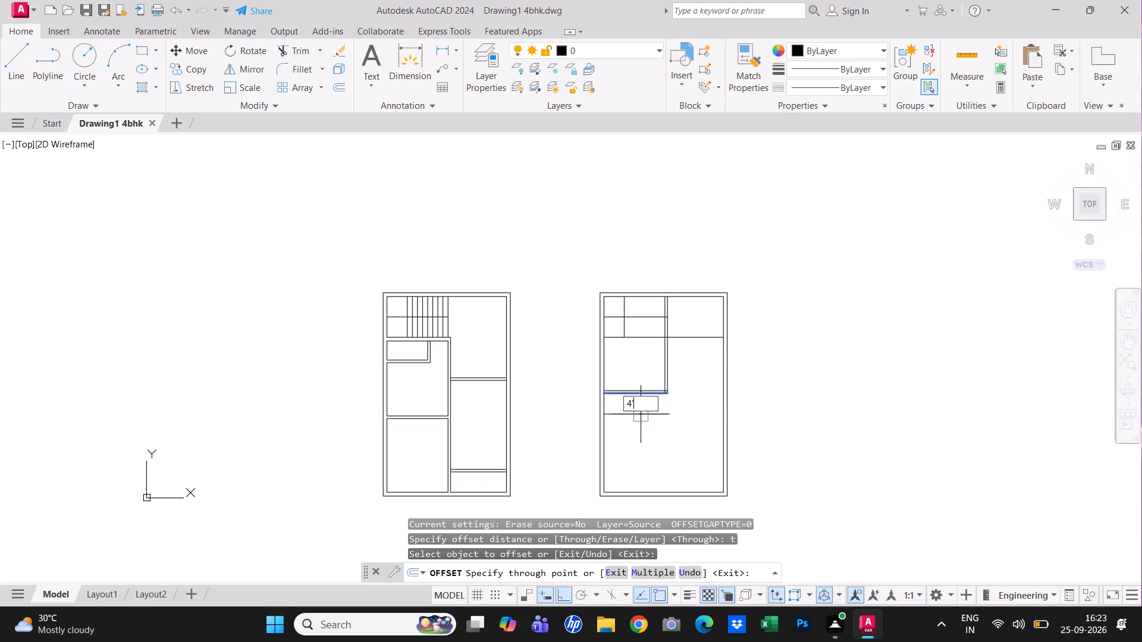
{"action": "key", "text": "Return"}
{"action": "left_click", "coordinate": [641, 414]}
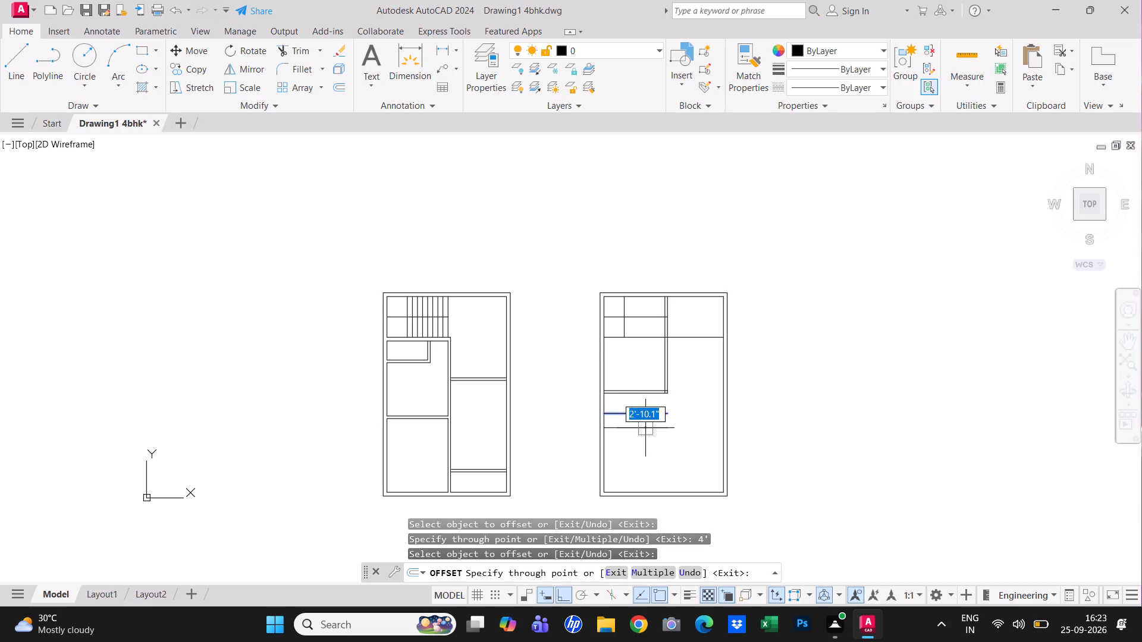
{"action": "type", "text": "6\""}
{"action": "key", "text": "Return"}
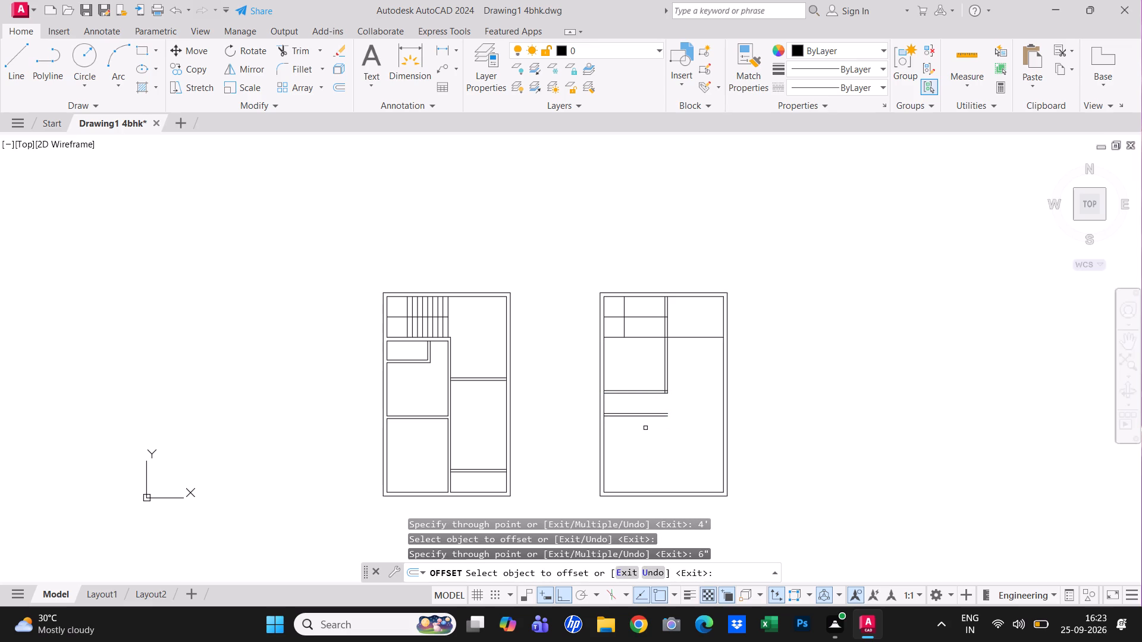
Offset the second-floor plan's left outer wall line through a point on the inner wall line, and end Offset.
{"action": "left_click", "coordinate": [602, 405]}
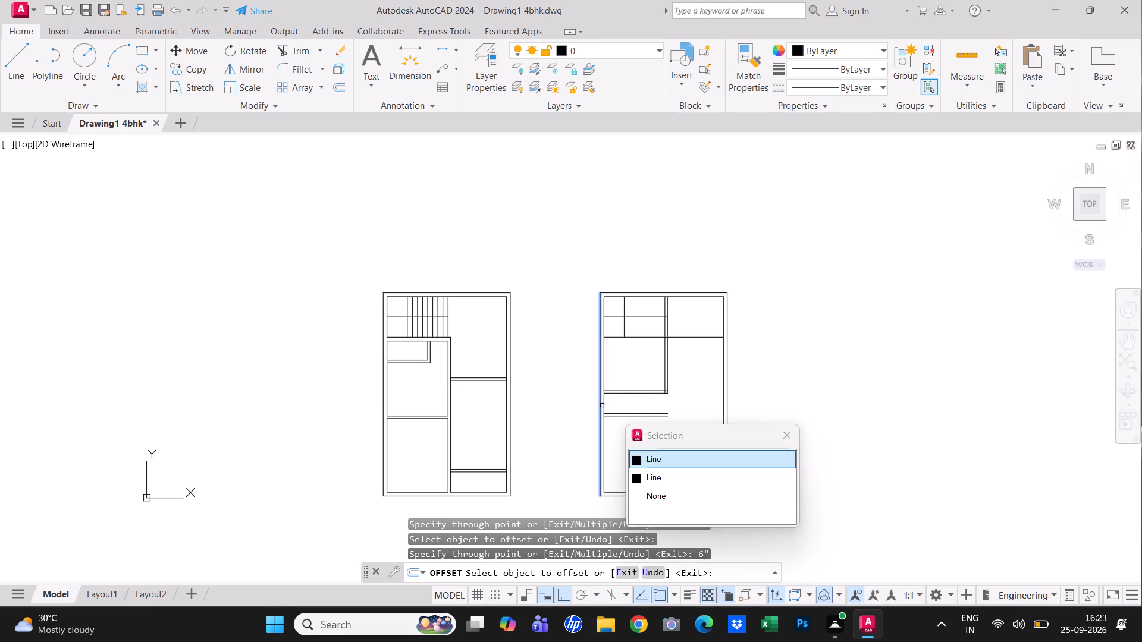
{"action": "left_click", "coordinate": [603, 405]}
{"action": "key", "text": "Escape"}
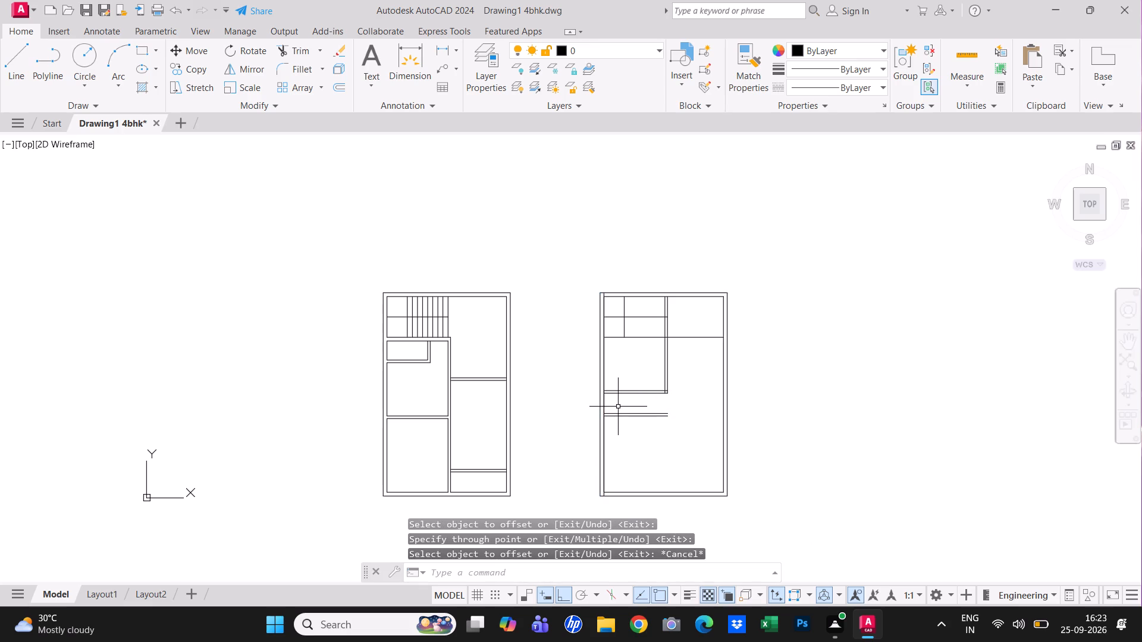
{"action": "key", "text": "space"}
{"action": "key", "text": "Escape"}
{"action": "right_click", "coordinate": [617, 406]}
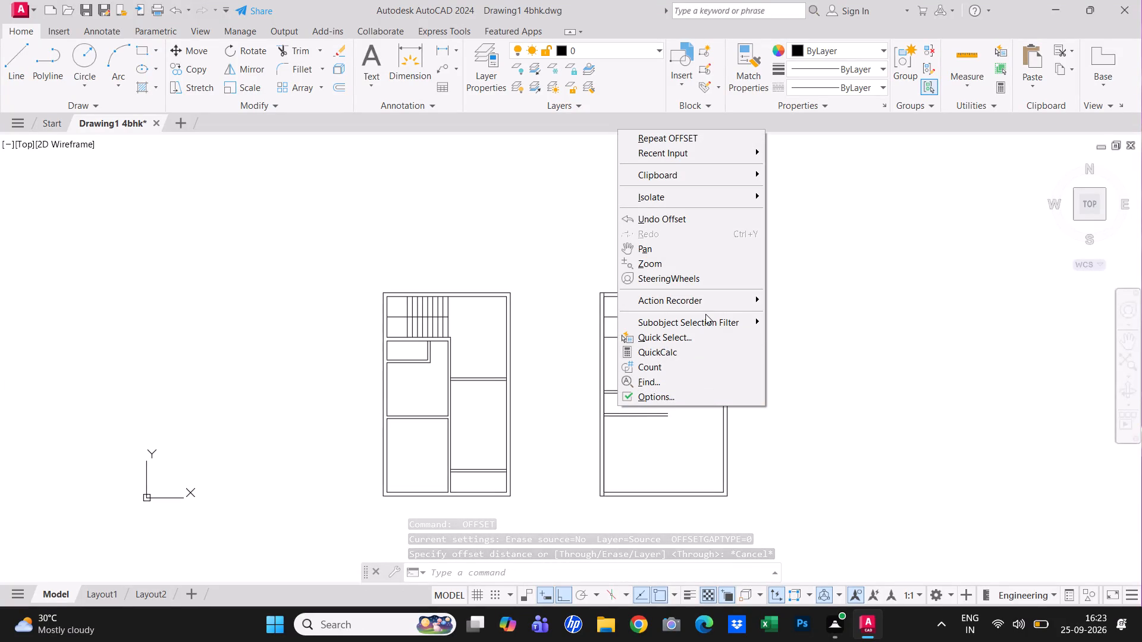
{"action": "key", "text": "Escape"}
Using Offset's Through option, offset the second-floor plan's left inner wall line 7' rightward and the new line 6" further, and end Offset.
{"action": "type", "text": "o t"}
{"action": "key", "text": "space"}
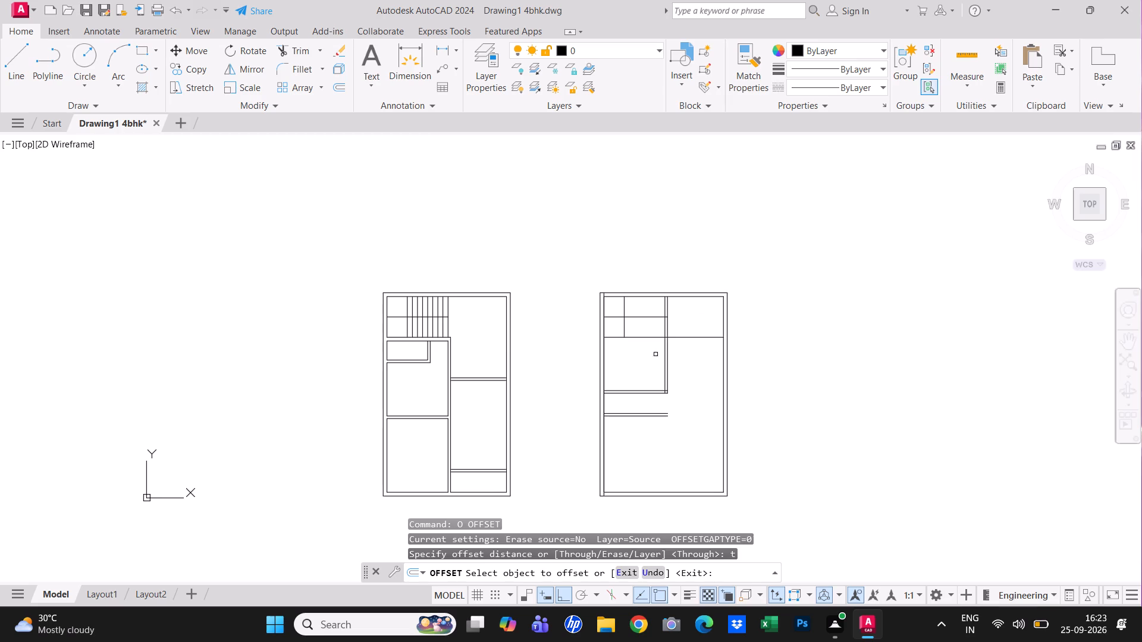
{"action": "left_click", "coordinate": [605, 400]}
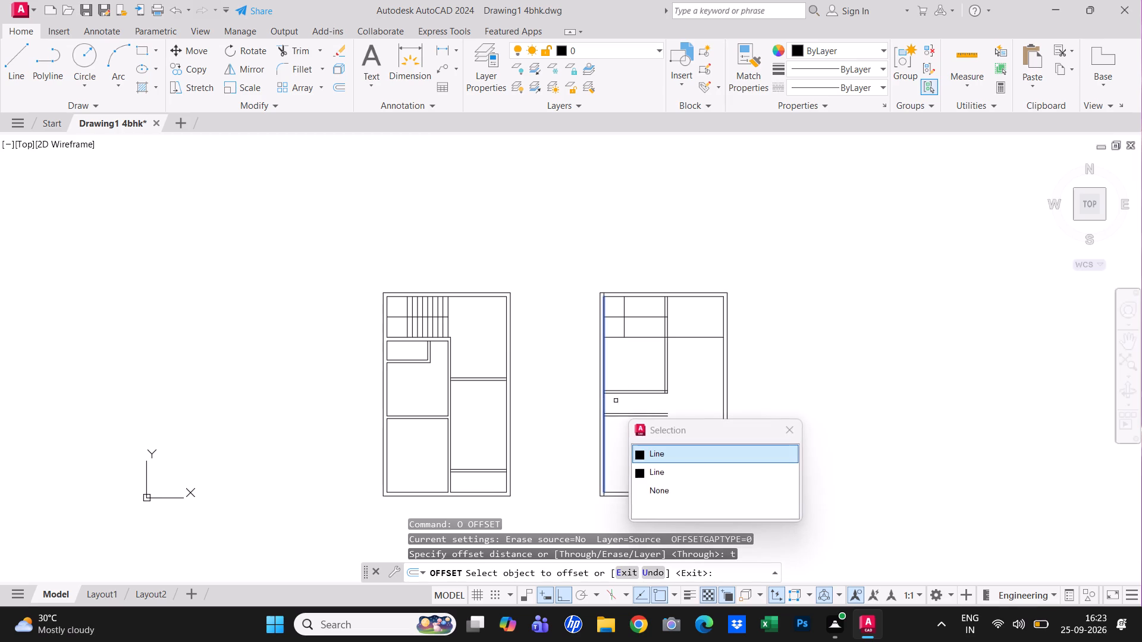
{"action": "left_click", "coordinate": [641, 451]}
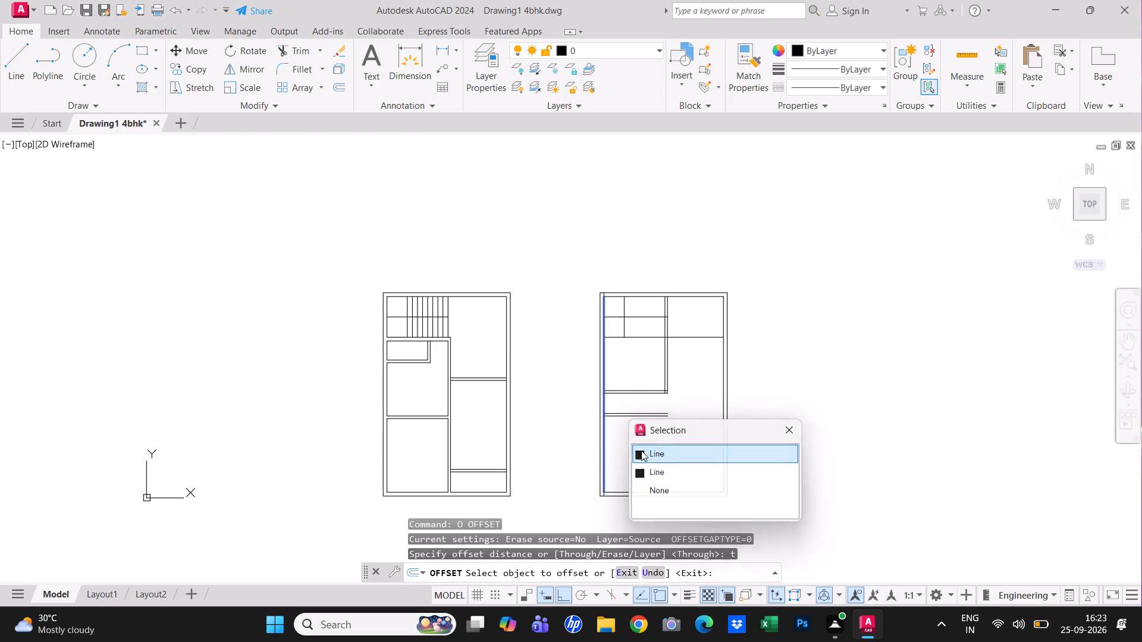
{"action": "type", "text": "7'"}
{"action": "key", "text": "Return"}
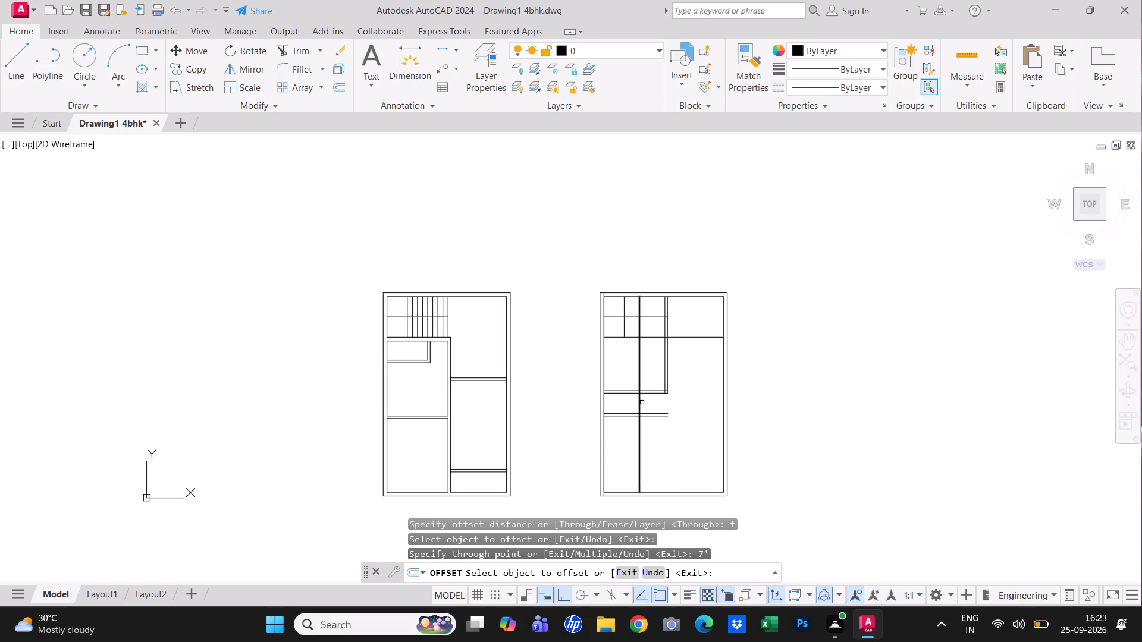
{"action": "left_click", "coordinate": [639, 406]}
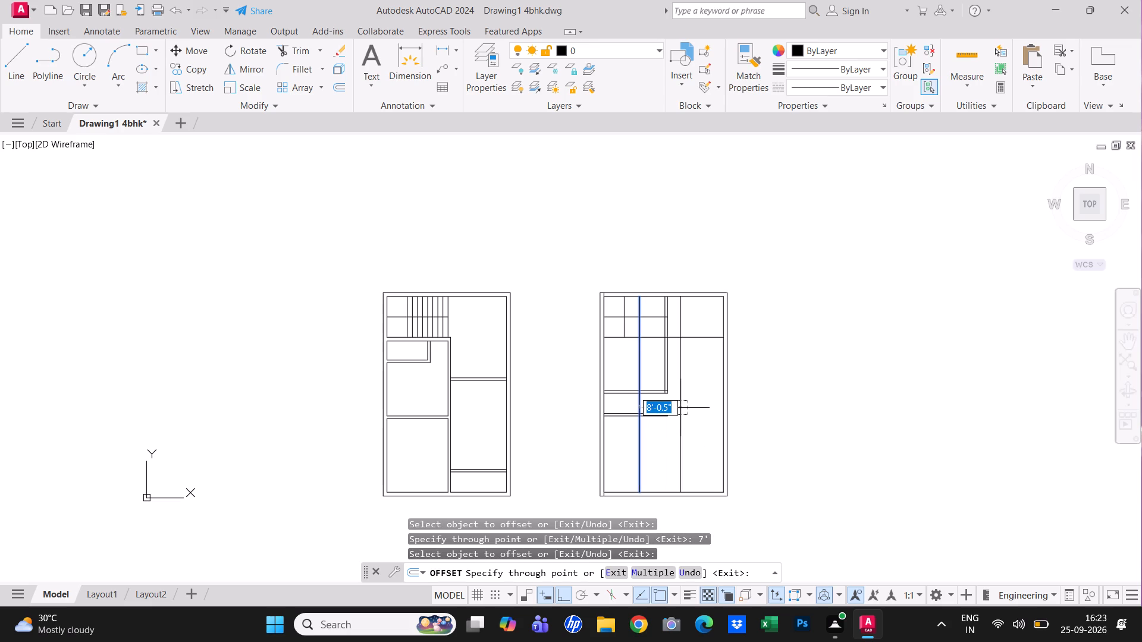
{"action": "type", "text": "6\""}
{"action": "key", "text": "Return"}
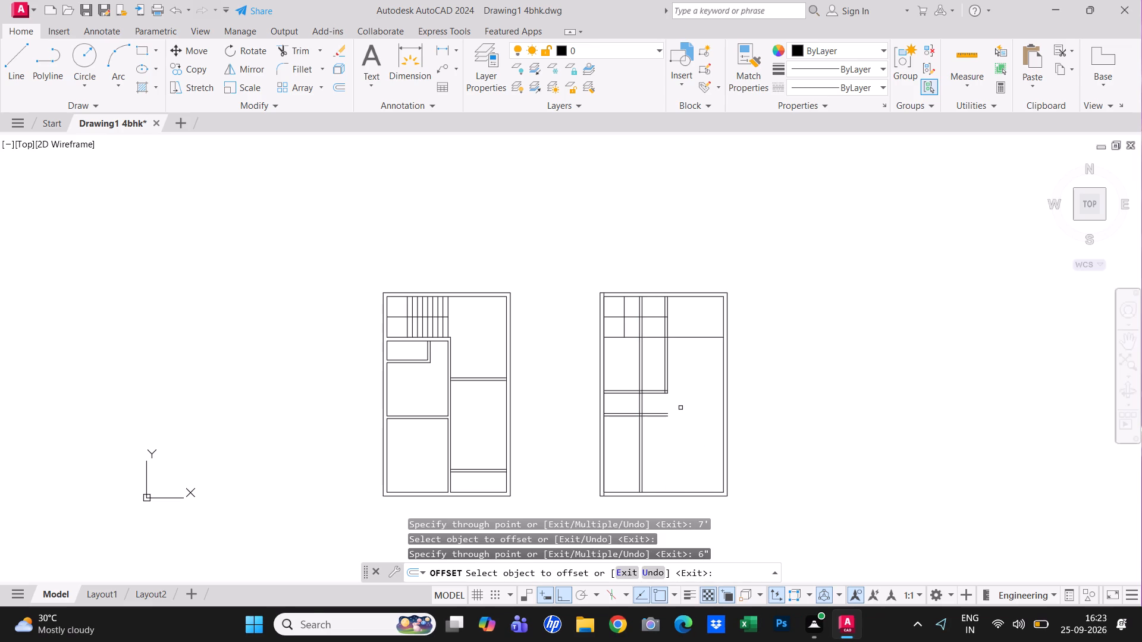
{"action": "key", "text": "Escape"}
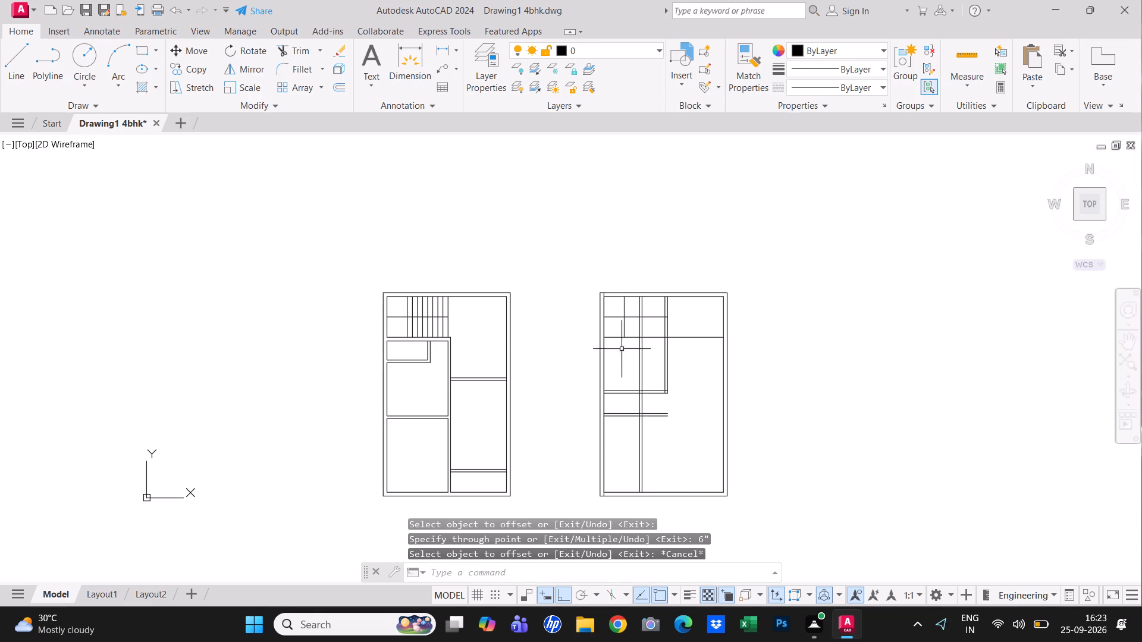
Trim the new vertical wall lines above and below the 4' strip, and the lower horizontal wall lines to the right of them.
{"action": "type", "text": "tr"}
{"action": "key", "text": "space"}
{"action": "key", "text": "space"}
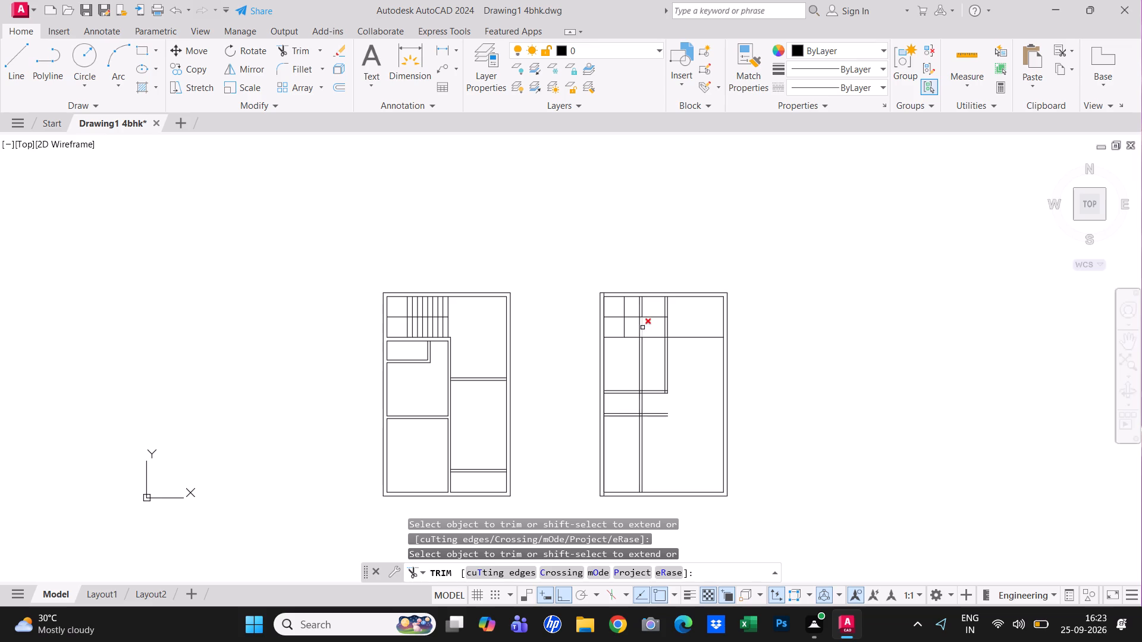
{"action": "left_click", "coordinate": [647, 327]}
{"action": "left_click", "coordinate": [636, 324]}
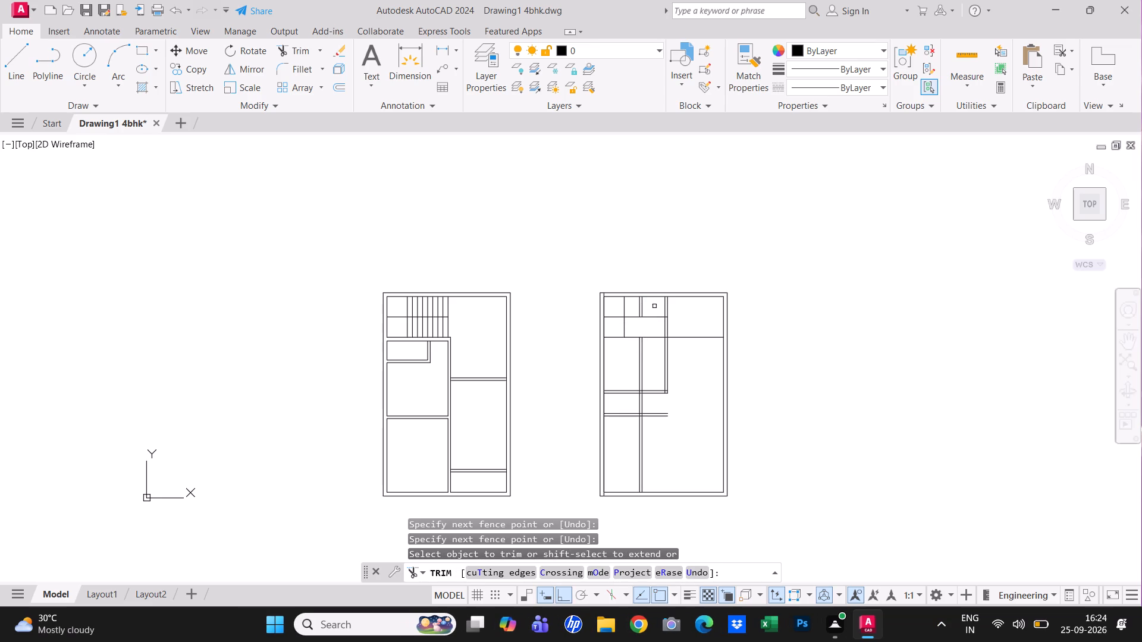
{"action": "left_click", "coordinate": [651, 306]}
{"action": "left_click", "coordinate": [635, 306]}
{"action": "left_click", "coordinate": [654, 369]}
{"action": "left_click", "coordinate": [627, 362]}
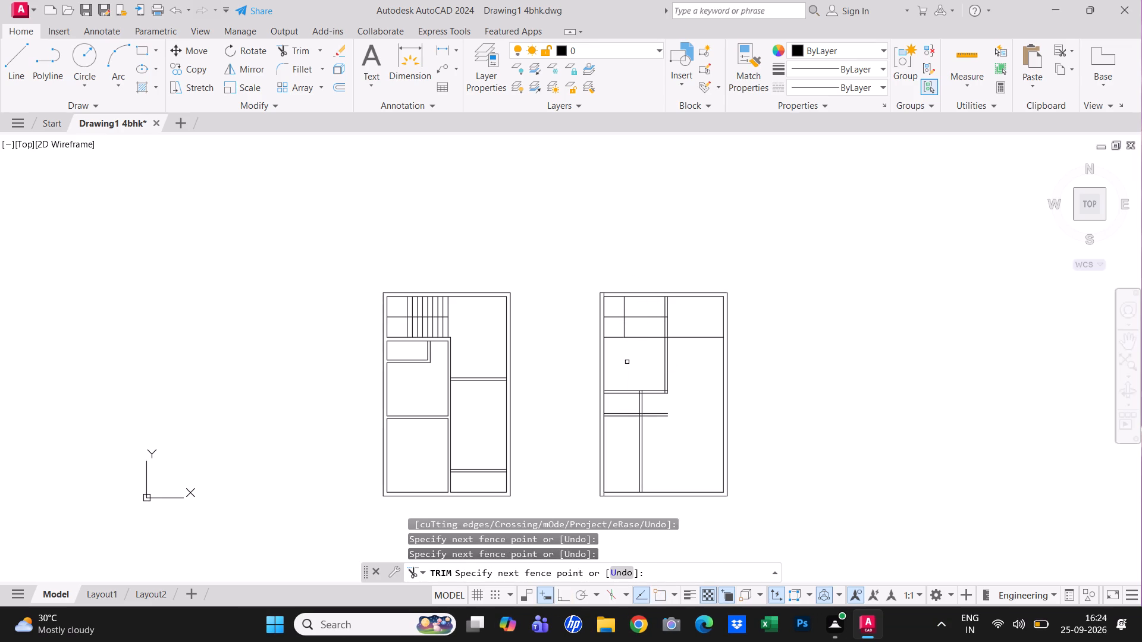
{"action": "left_click_drag", "start_coordinate": [617, 470], "coordinate": [635, 470]}
{"action": "left_click", "coordinate": [669, 458]}
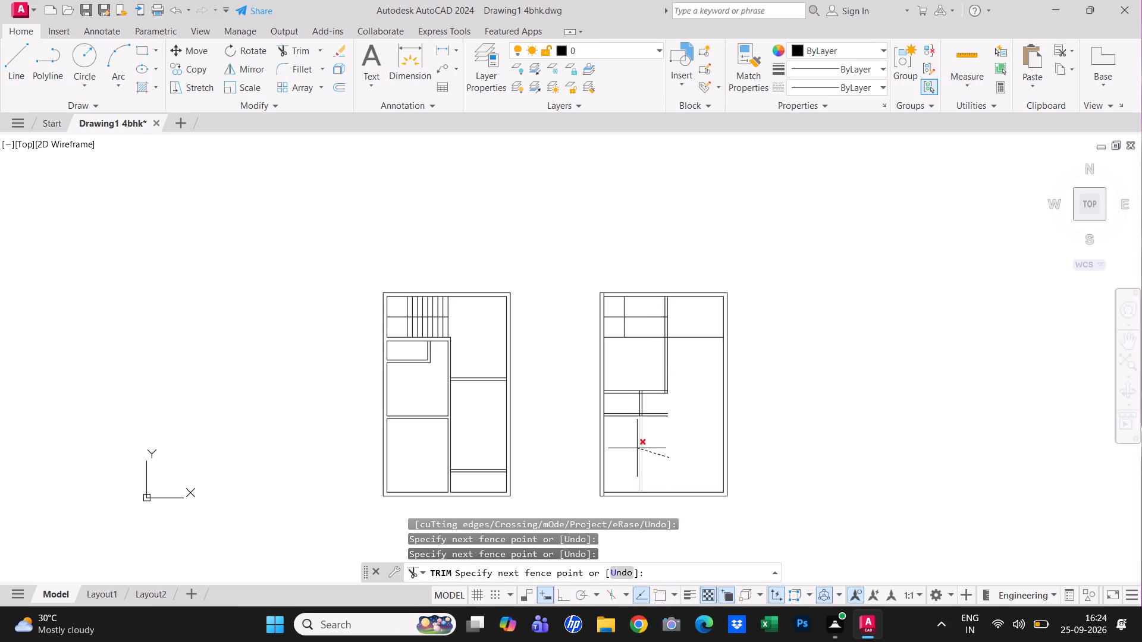
{"action": "left_click", "coordinate": [637, 448]}
{"action": "left_click", "coordinate": [652, 436]}
{"action": "left_click", "coordinate": [653, 411]}
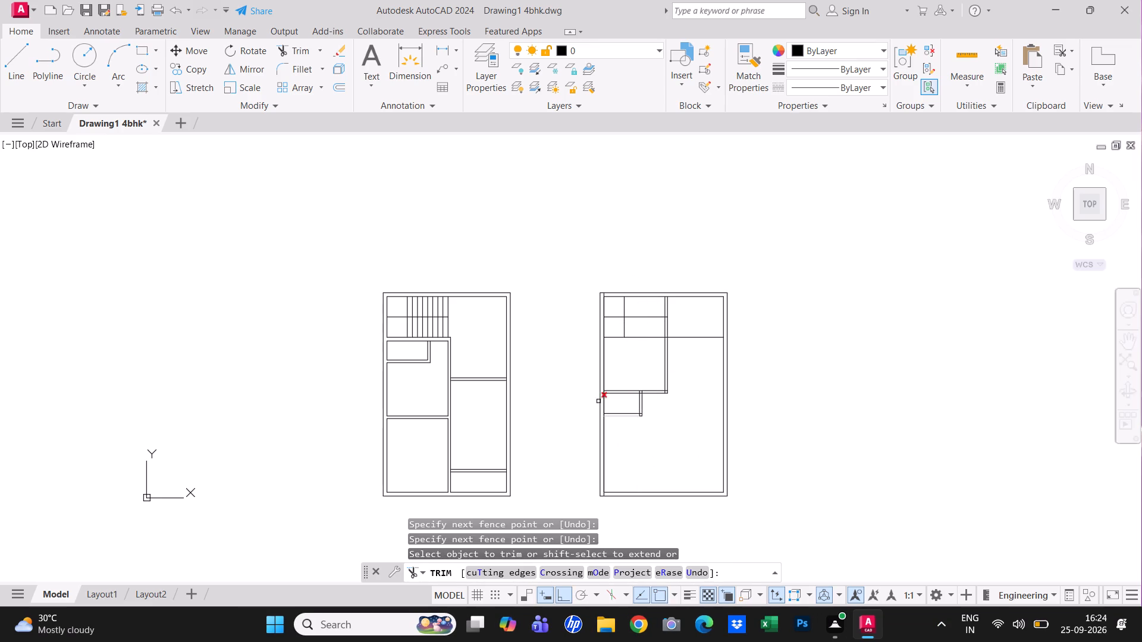
Trim the overlapping lines where the small room's walls meet the left wall and upper wall, and at its lower-right corner.
{"action": "scroll", "coordinate": [593, 399], "scroll_direction": "up", "scroll_amount": 2}
{"action": "scroll", "coordinate": [697, 380], "scroll_direction": "up", "scroll_amount": 1}
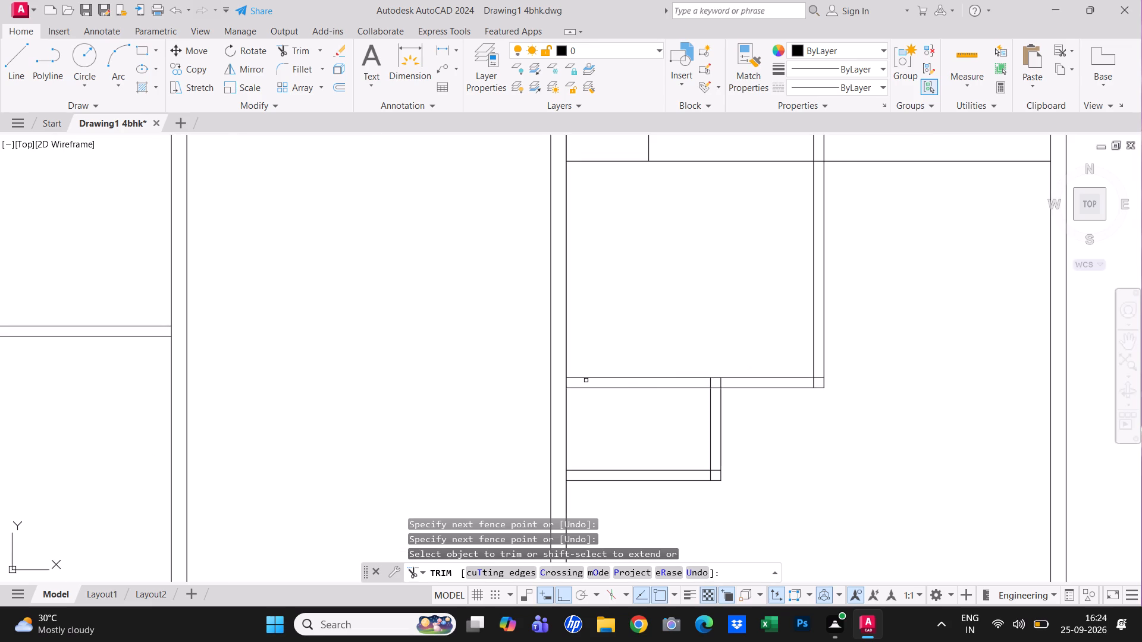
{"action": "left_click", "coordinate": [582, 383]}
{"action": "left_click", "coordinate": [564, 383]}
{"action": "left_click", "coordinate": [563, 475]}
{"action": "left_click", "coordinate": [570, 476]}
{"action": "left_click", "coordinate": [711, 476]}
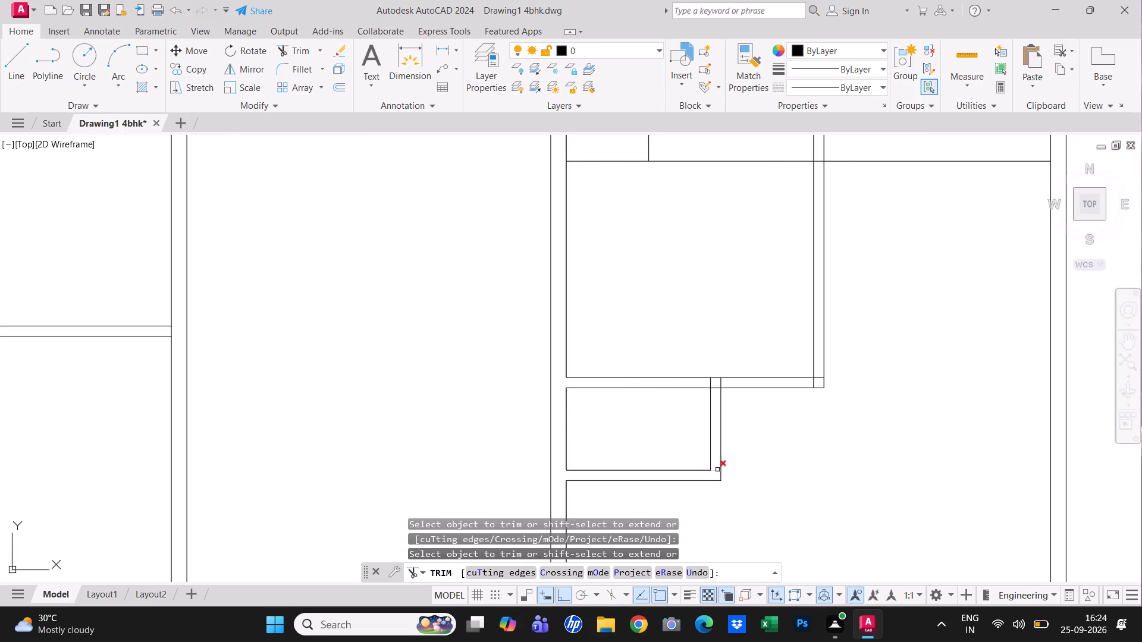
{"action": "left_click", "coordinate": [717, 470]}
{"action": "left_click", "coordinate": [727, 380]}
{"action": "left_click", "coordinate": [686, 384]}
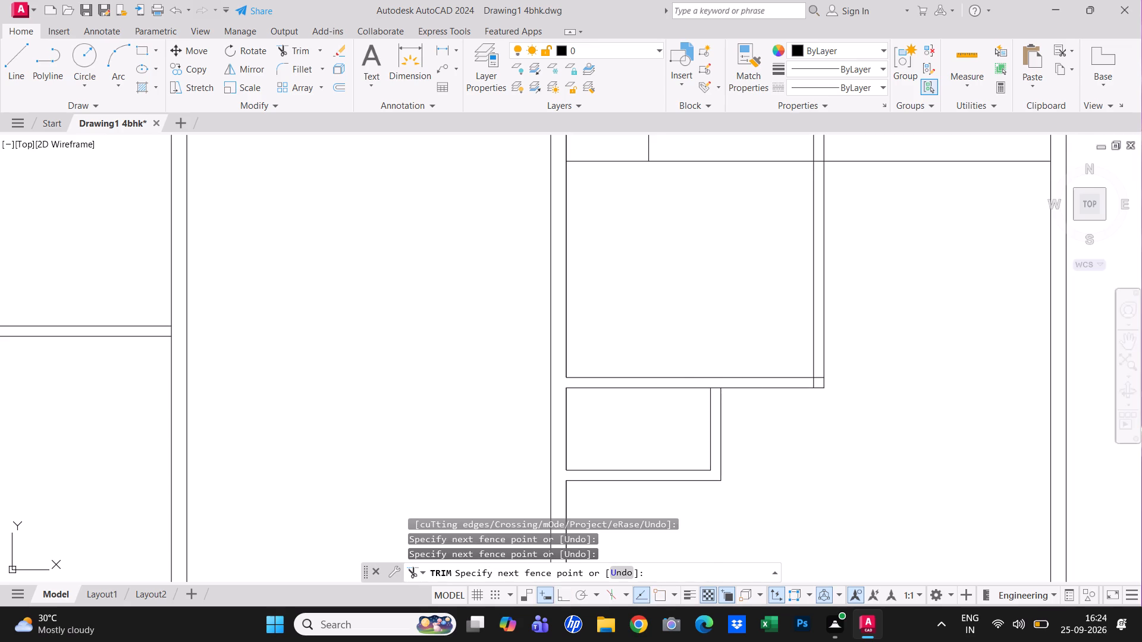
{"action": "left_click", "coordinate": [716, 389]}
Trim the left wall's extra line end below the inner line at the second-floor plan's lower-left corner, and end Trim.
{"action": "scroll", "coordinate": [736, 392], "scroll_direction": "down", "scroll_amount": 4}
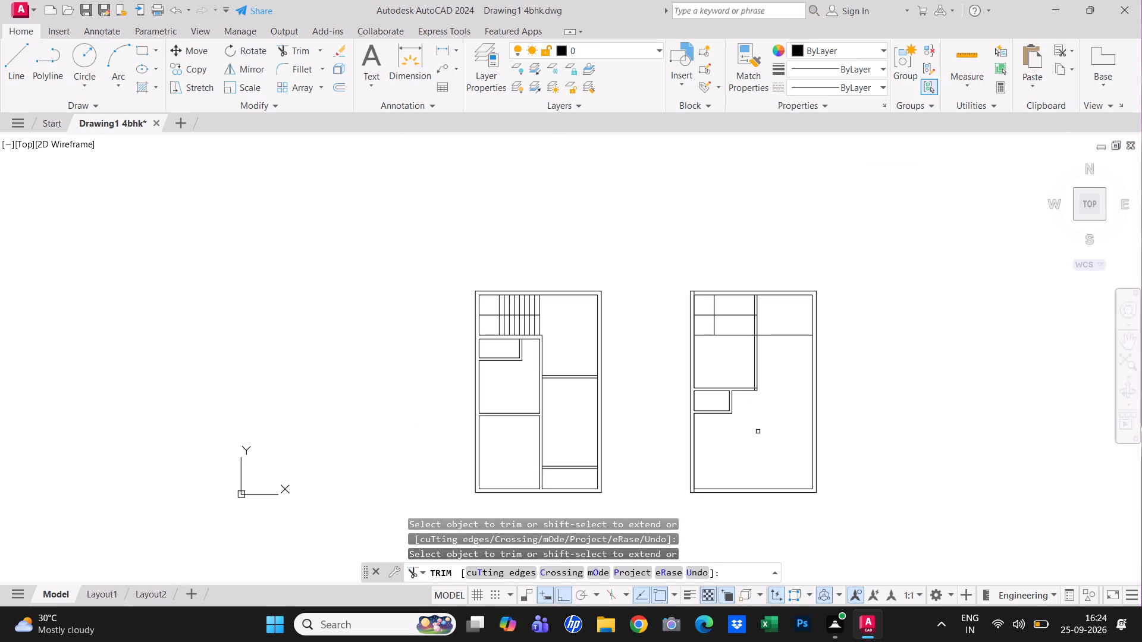
{"action": "scroll", "coordinate": [690, 498], "scroll_direction": "up", "scroll_amount": 3}
{"action": "left_click", "coordinate": [701, 473]}
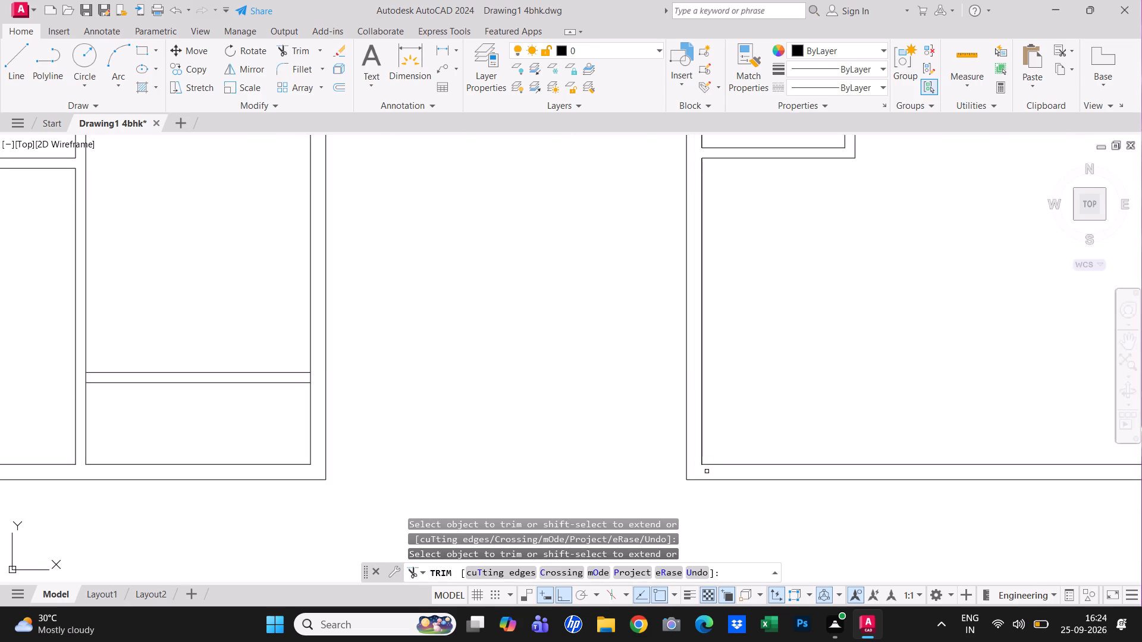
{"action": "key", "text": "Escape"}
{"action": "scroll", "coordinate": [701, 509], "scroll_direction": "down", "scroll_amount": 2}
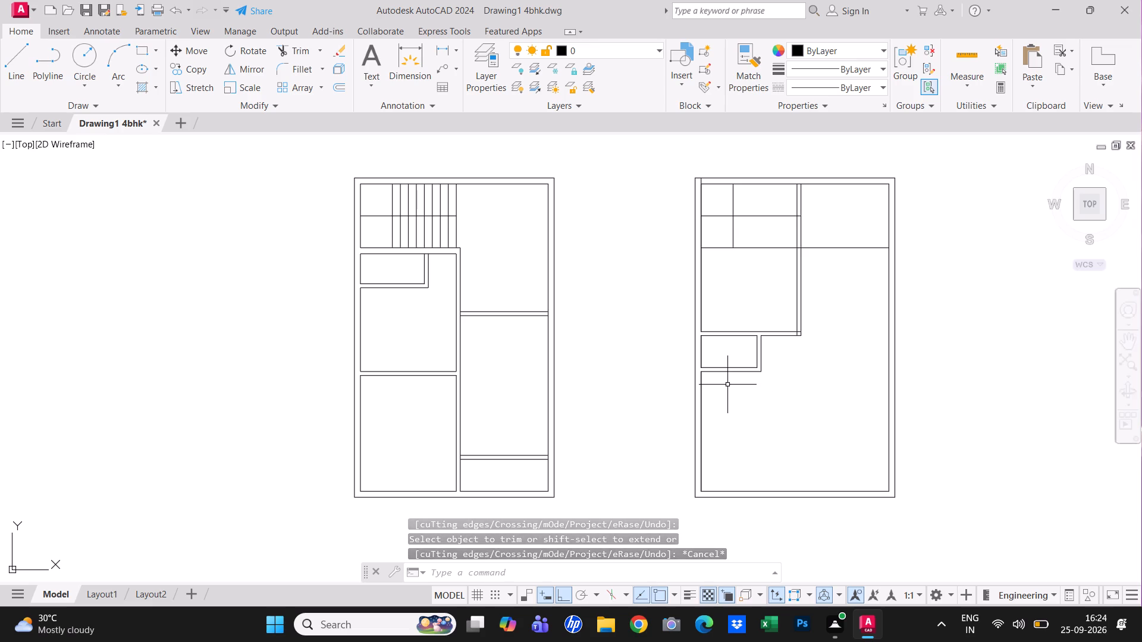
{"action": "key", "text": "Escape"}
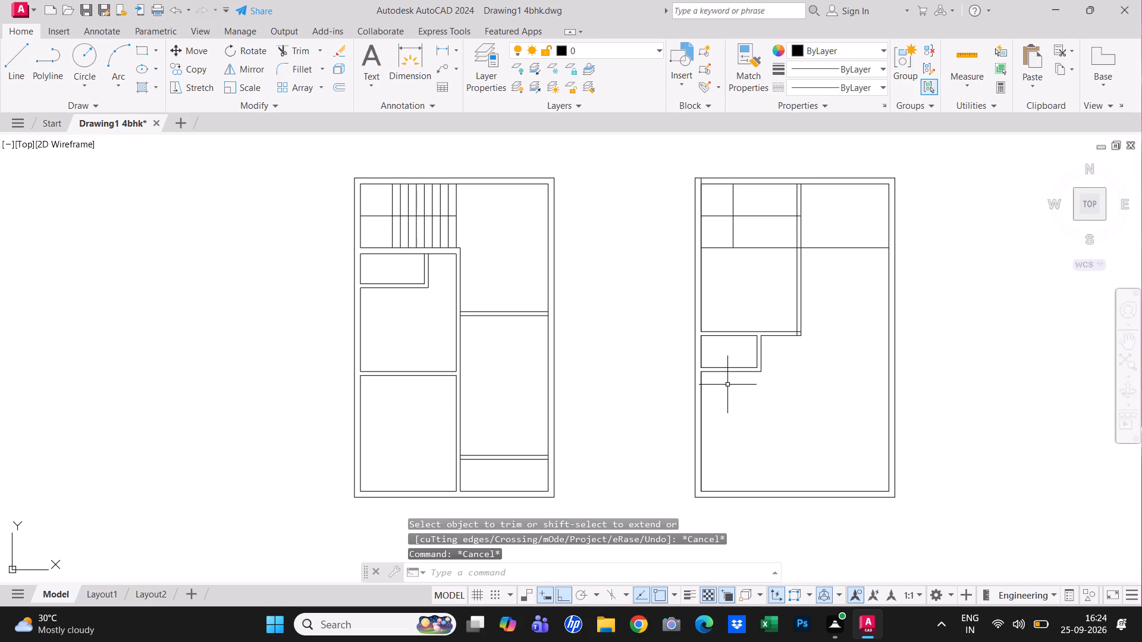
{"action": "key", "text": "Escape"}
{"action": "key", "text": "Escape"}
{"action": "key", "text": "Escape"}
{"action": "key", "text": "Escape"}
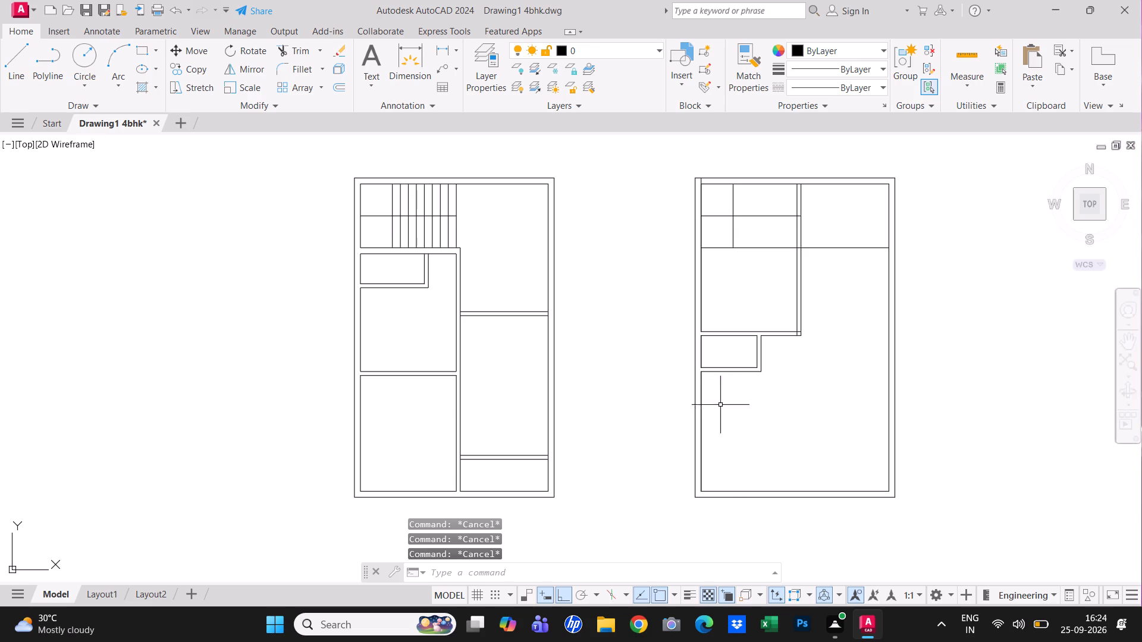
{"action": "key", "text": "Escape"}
Using Offset's Through option, offset the inner left wall line below the second floor's small room 4'6" rightward and the new line 6" further.
{"action": "type", "text": "o t"}
{"action": "key", "text": "space"}
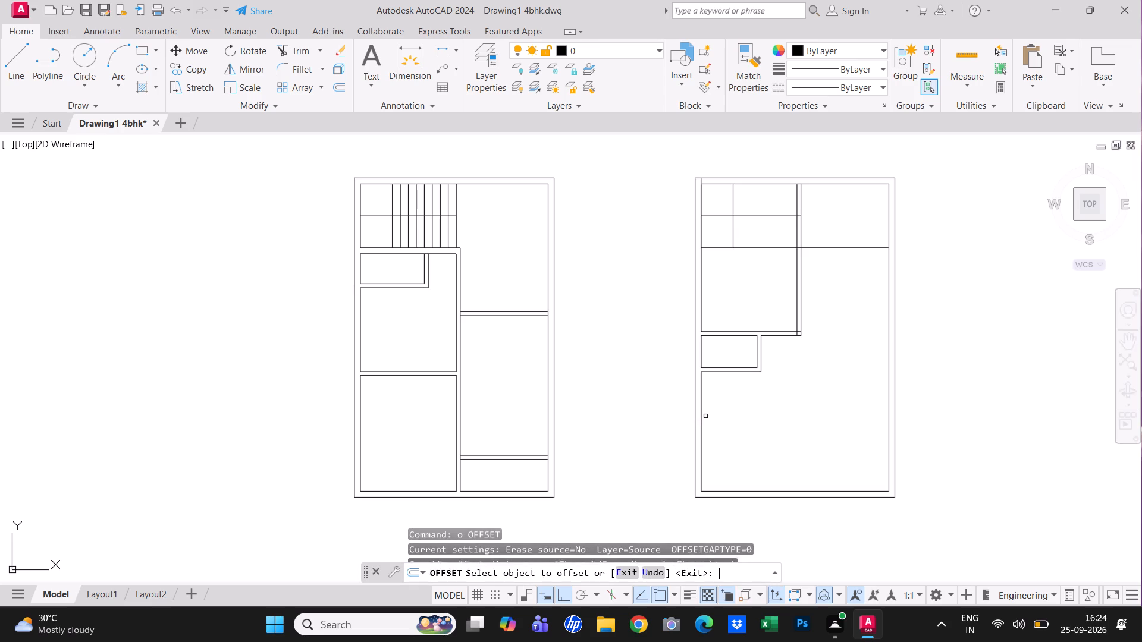
{"action": "left_click", "coordinate": [702, 424]}
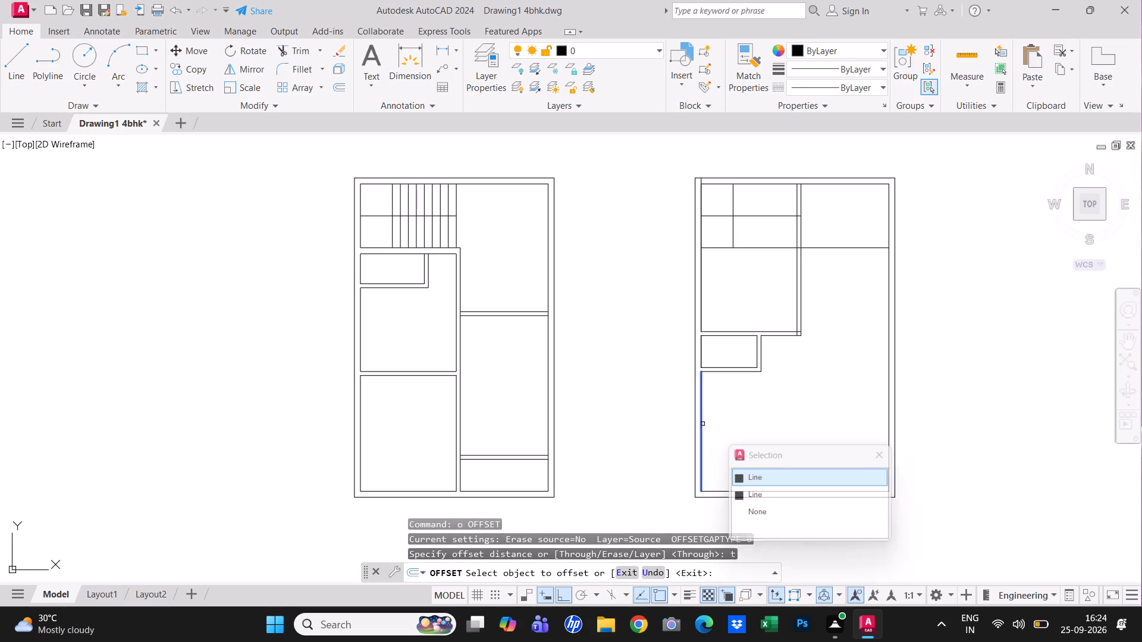
{"action": "left_click", "coordinate": [745, 481]}
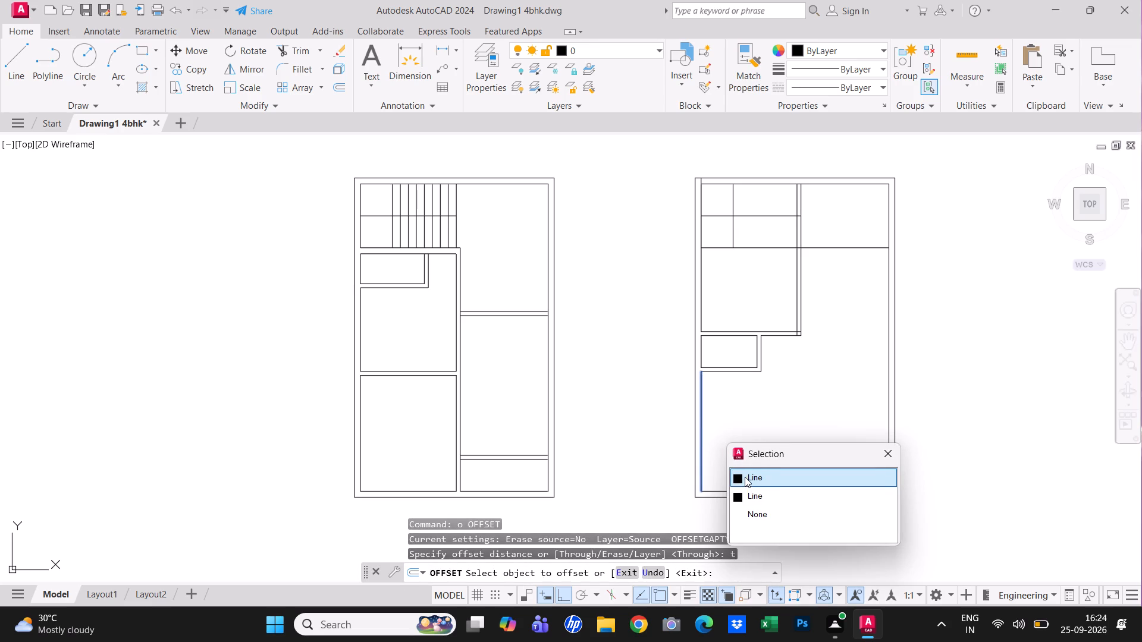
{"action": "left_click", "coordinate": [745, 477]}
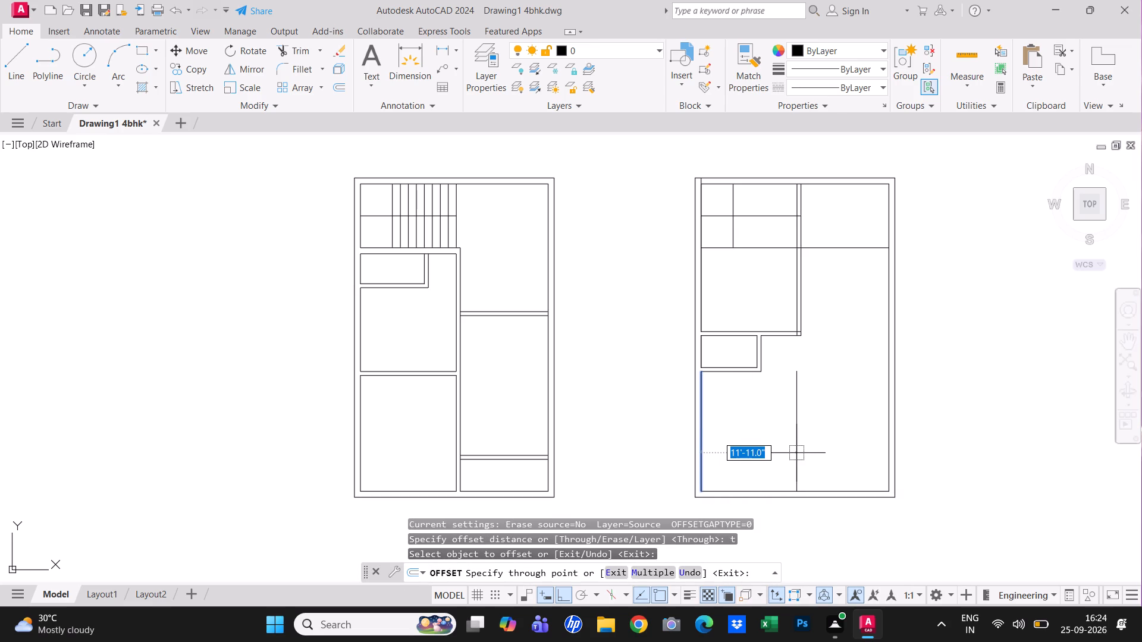
{"action": "type", "text": "4'6\""}
{"action": "key", "text": "Return"}
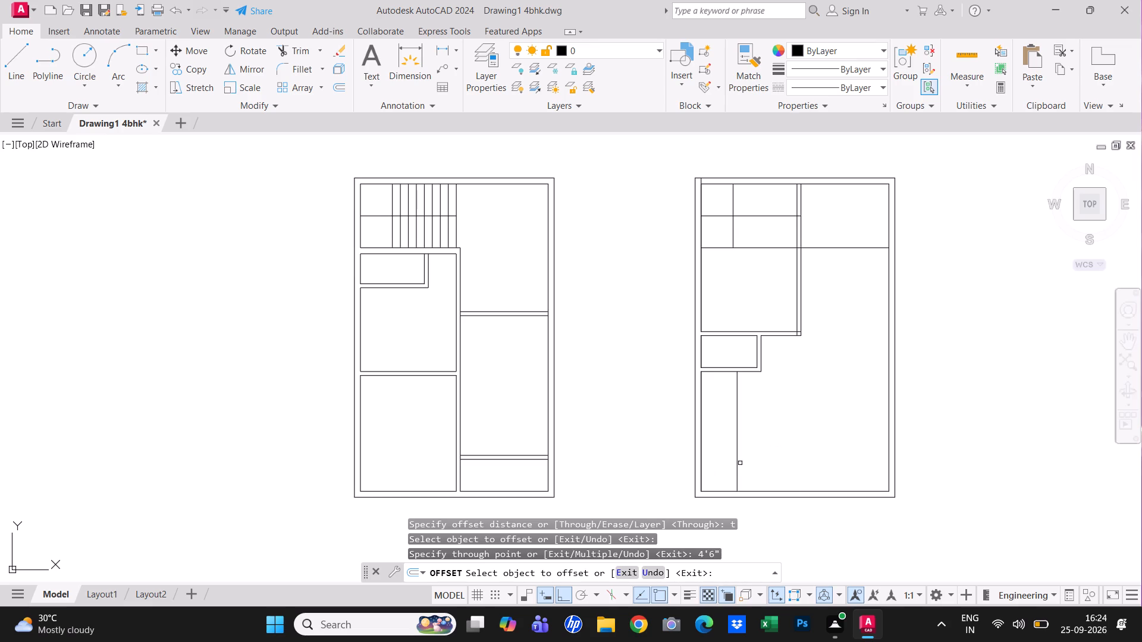
{"action": "left_click", "coordinate": [739, 464]}
{"action": "type", "text": "6\""}
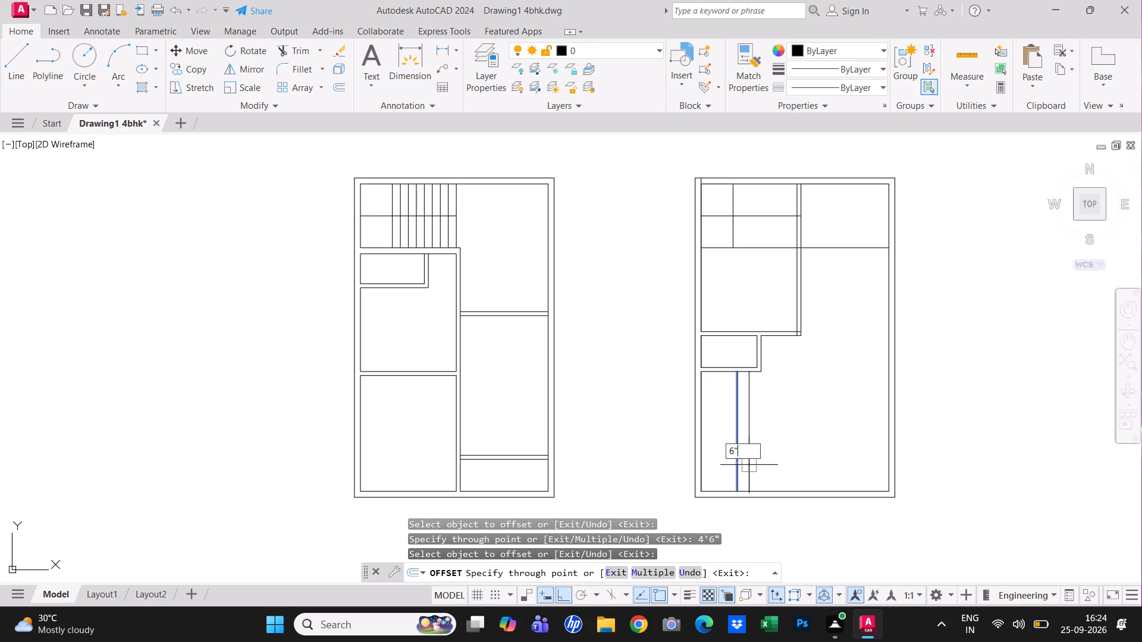
{"action": "key", "text": "Return"}
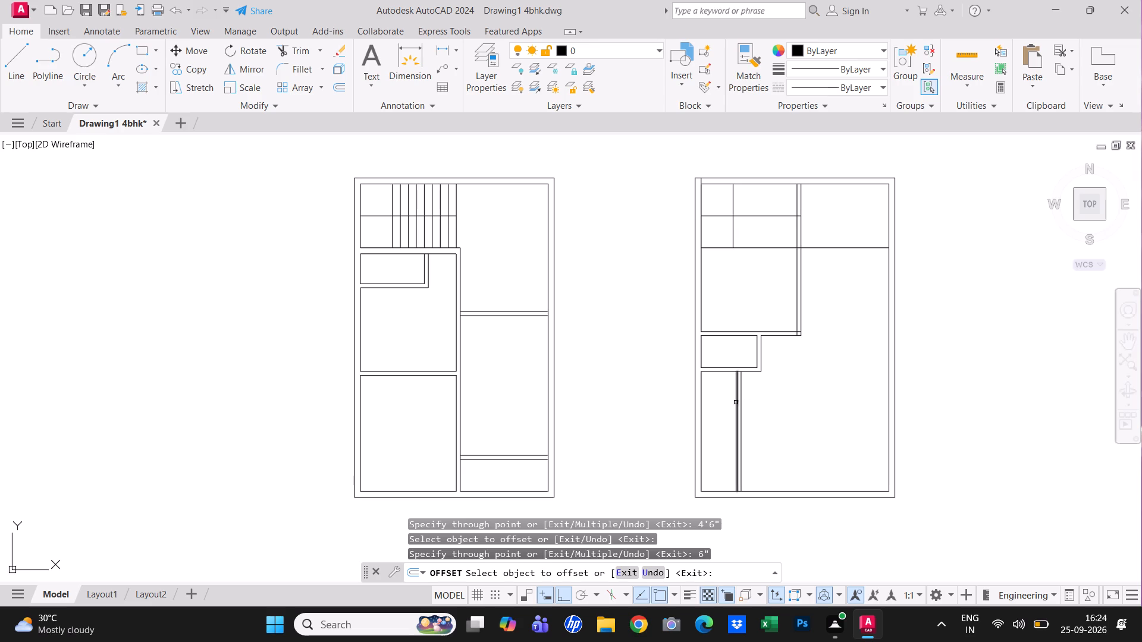
Offset the line under the second floor's small room 7'1" downward and the new line 6" further, and end Offset.
{"action": "left_click", "coordinate": [717, 372]}
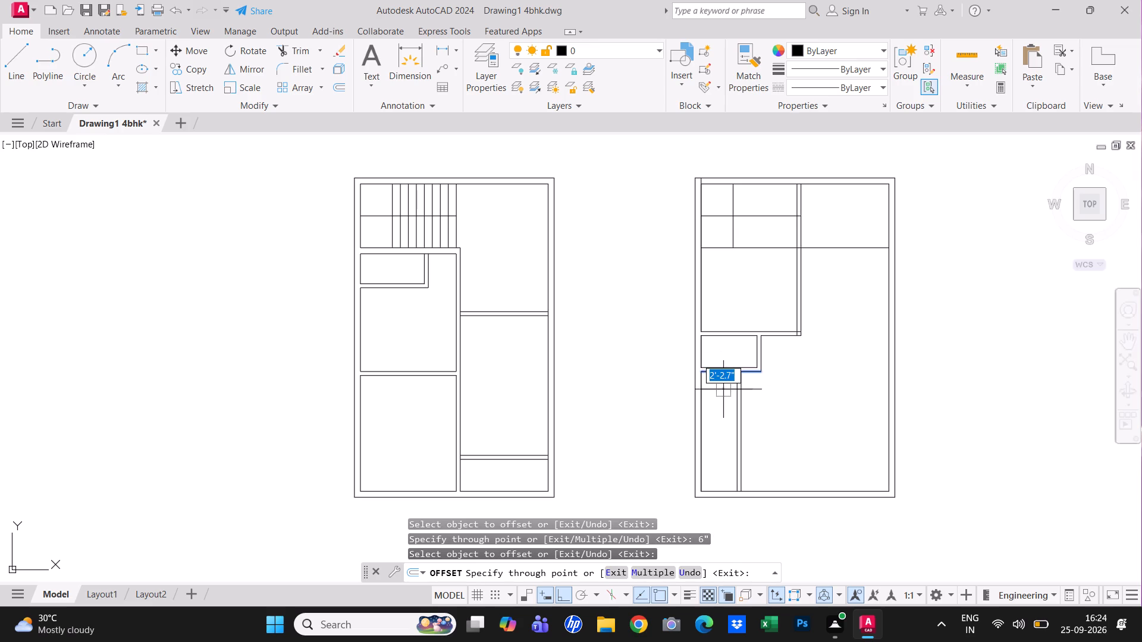
{"action": "type", "text": "7'"}
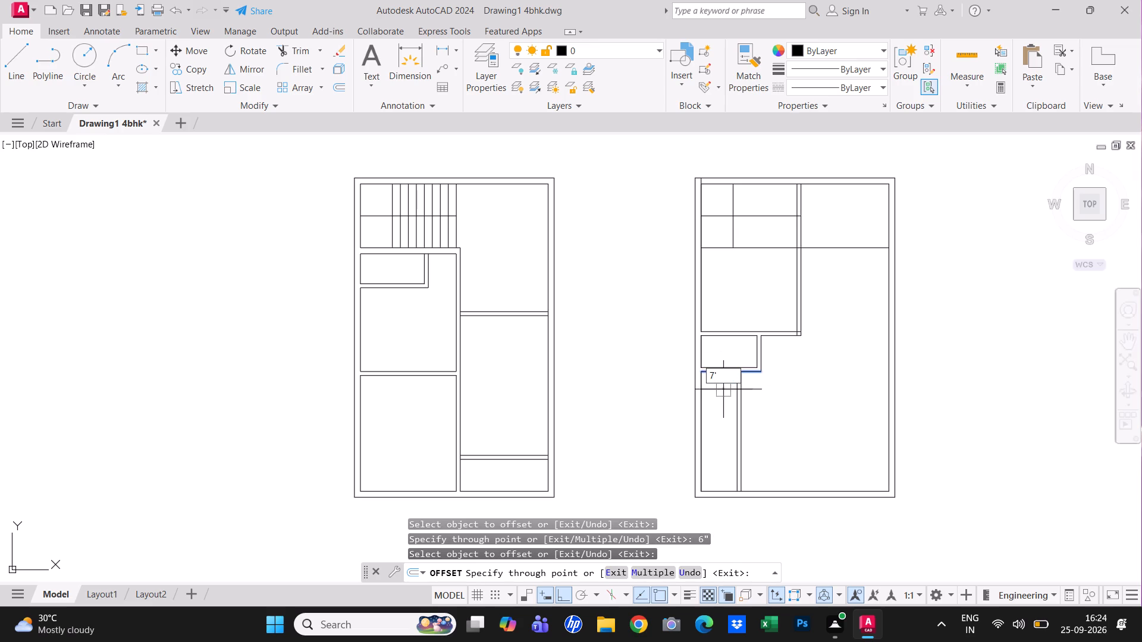
{"action": "type", "text": "1\""}
{"action": "key", "text": "Return"}
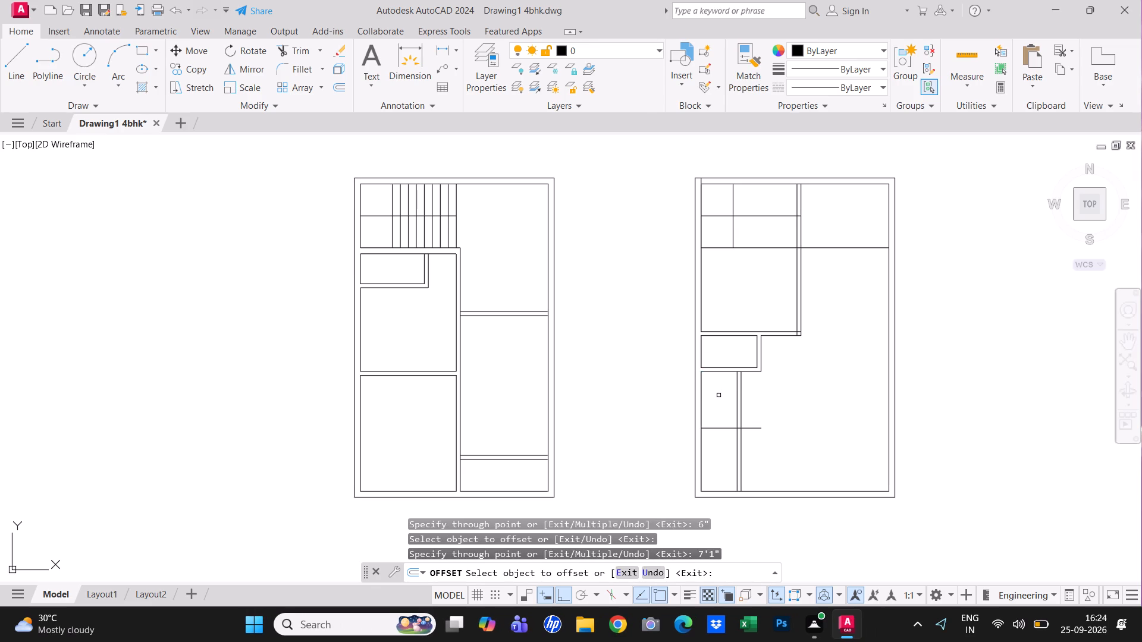
{"action": "left_click", "coordinate": [725, 429]}
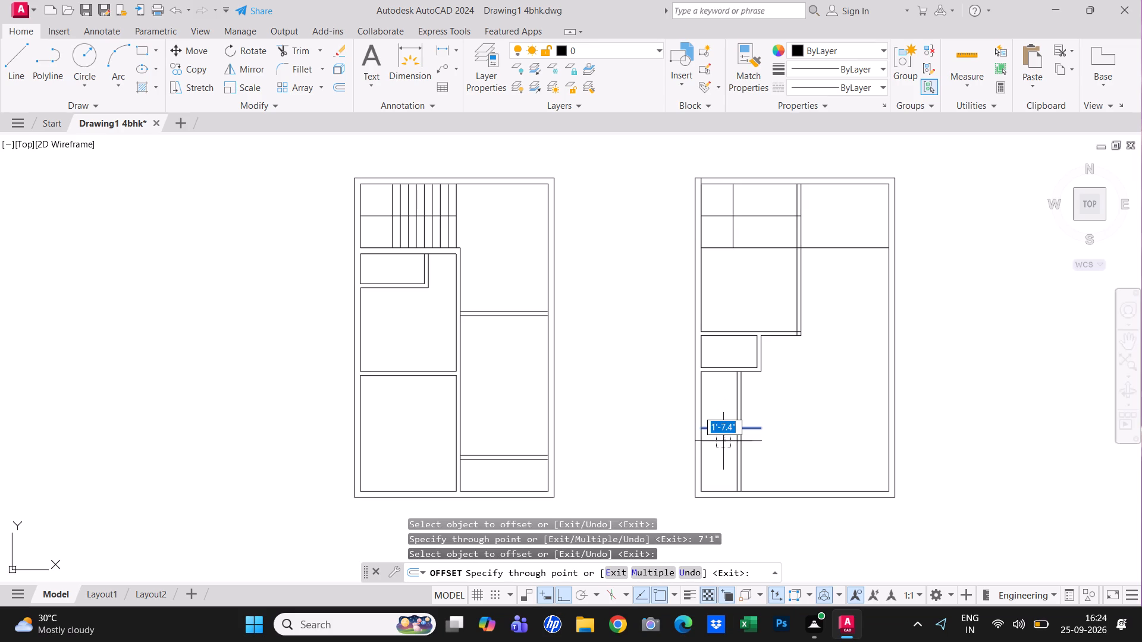
{"action": "type", "text": "6\""}
{"action": "key", "text": "Return"}
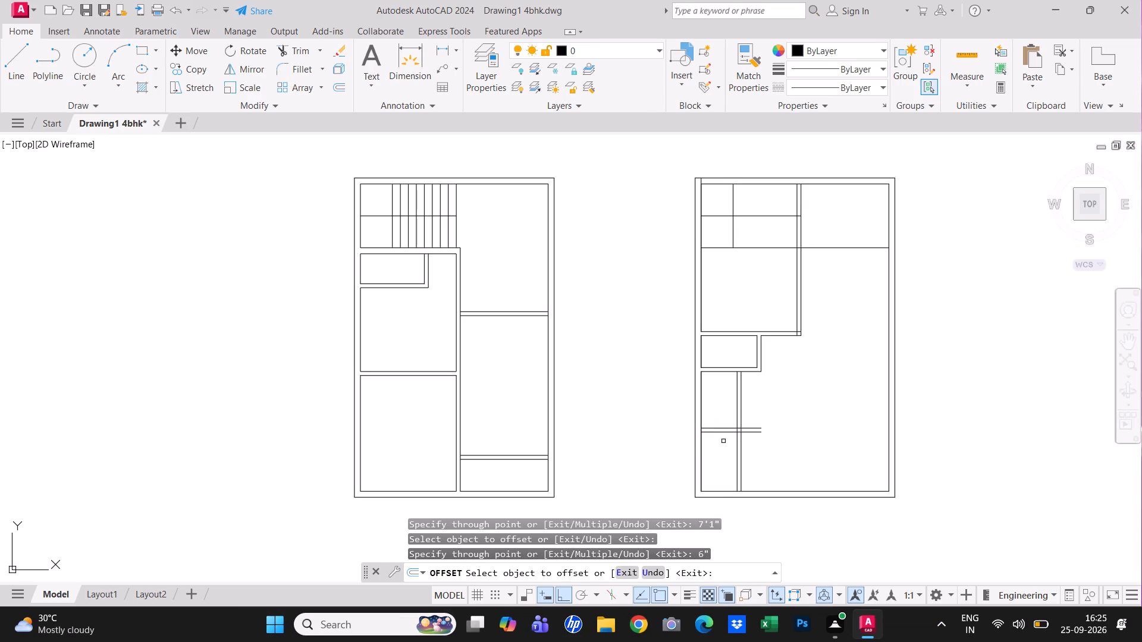
{"action": "key", "text": "Escape"}
{"action": "key", "text": "space"}
{"action": "key", "text": "space"}
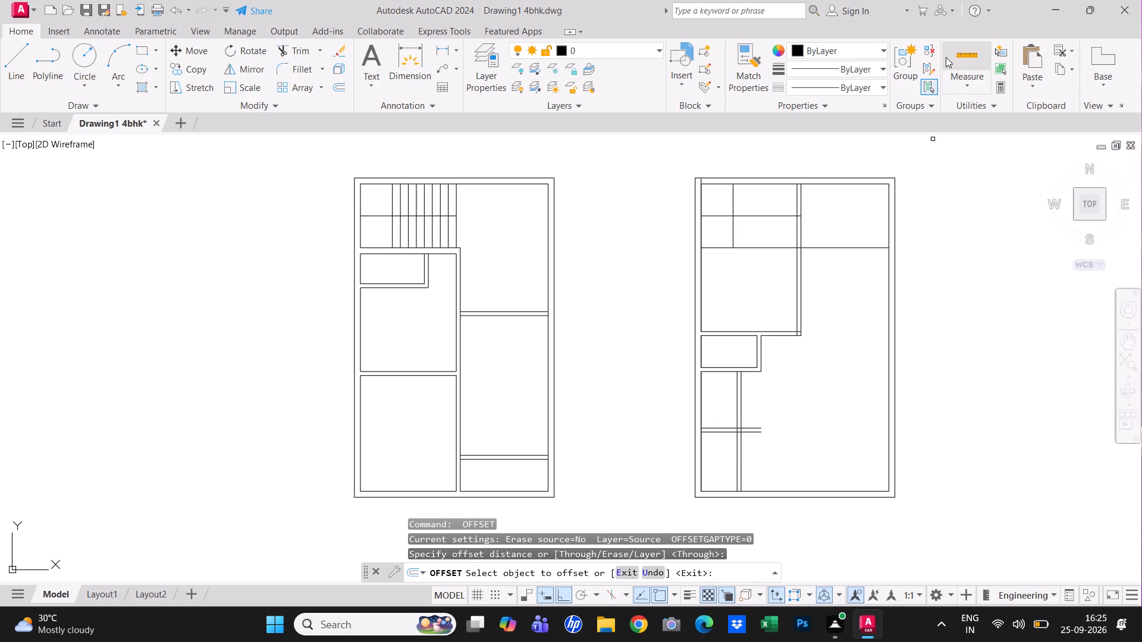
Quick-measure the upper of the two narrow rooms along the second-floor plan's left wall, and end measuring.
{"action": "left_click", "coordinate": [947, 57]}
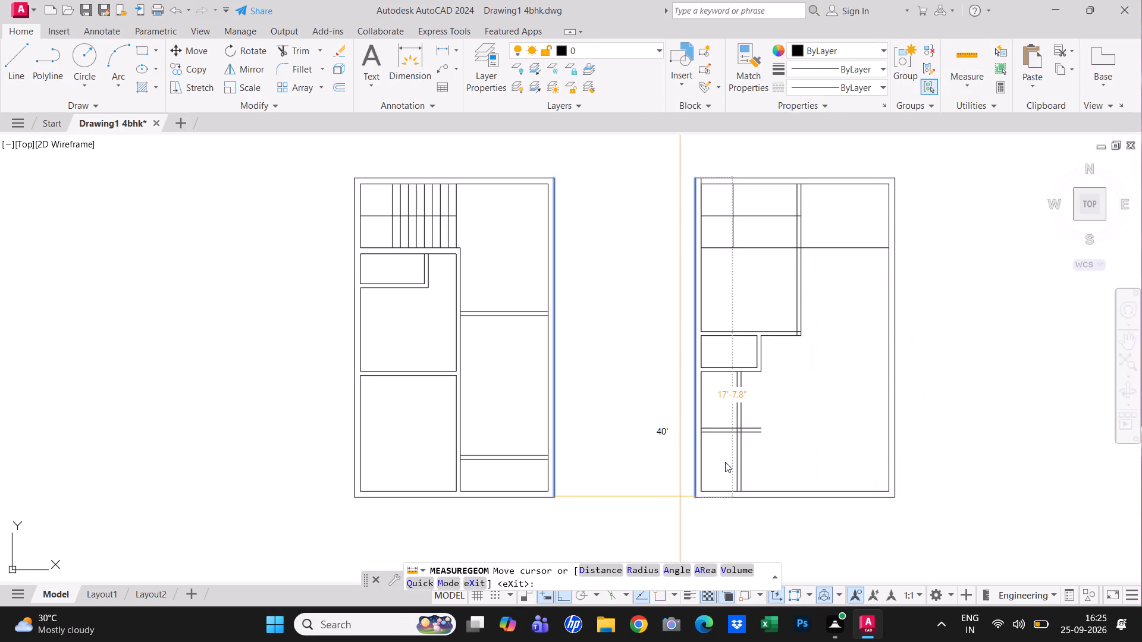
{"action": "scroll", "coordinate": [725, 462], "scroll_direction": "up", "scroll_amount": 4}
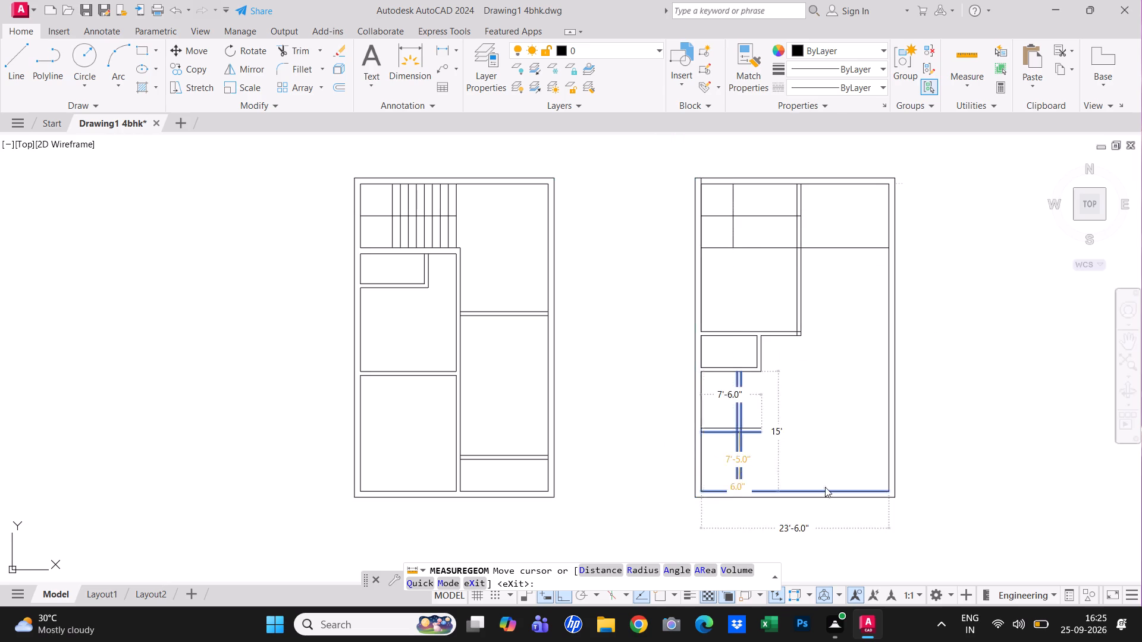
{"action": "scroll", "coordinate": [730, 455], "scroll_direction": "up", "scroll_amount": 2}
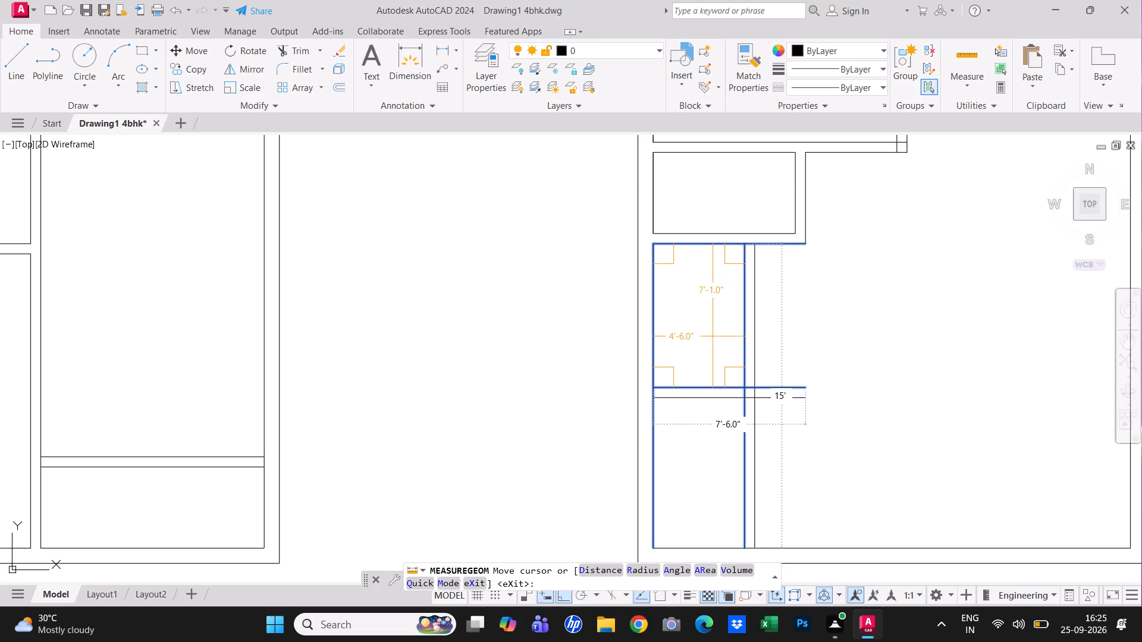
{"action": "scroll", "coordinate": [713, 336], "scroll_direction": "down", "scroll_amount": 1}
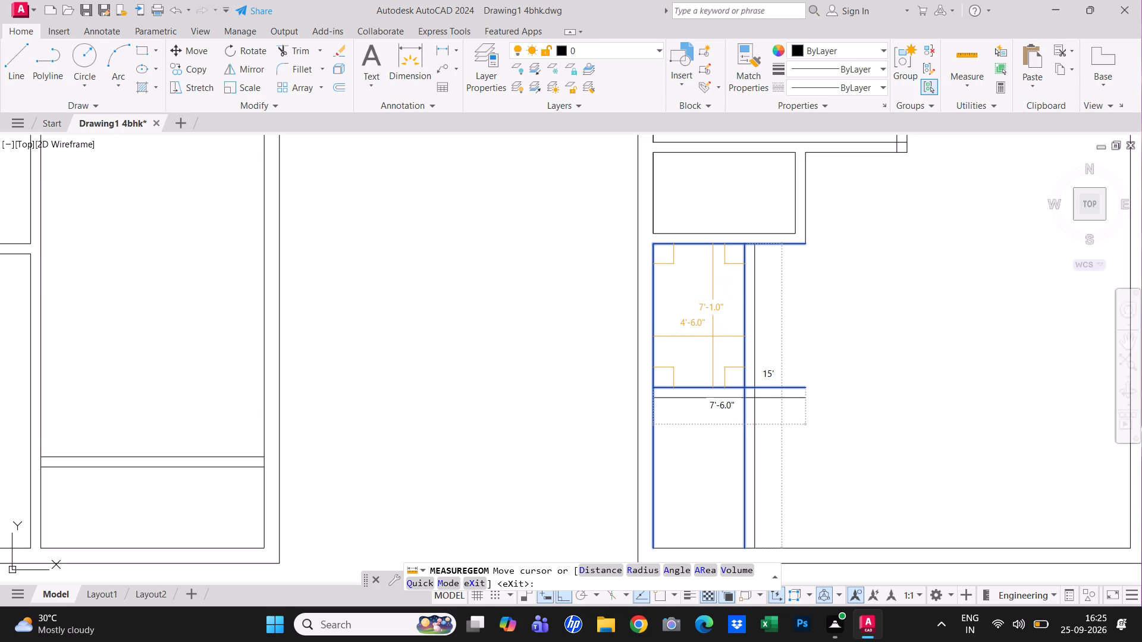
{"action": "key", "text": "Escape"}
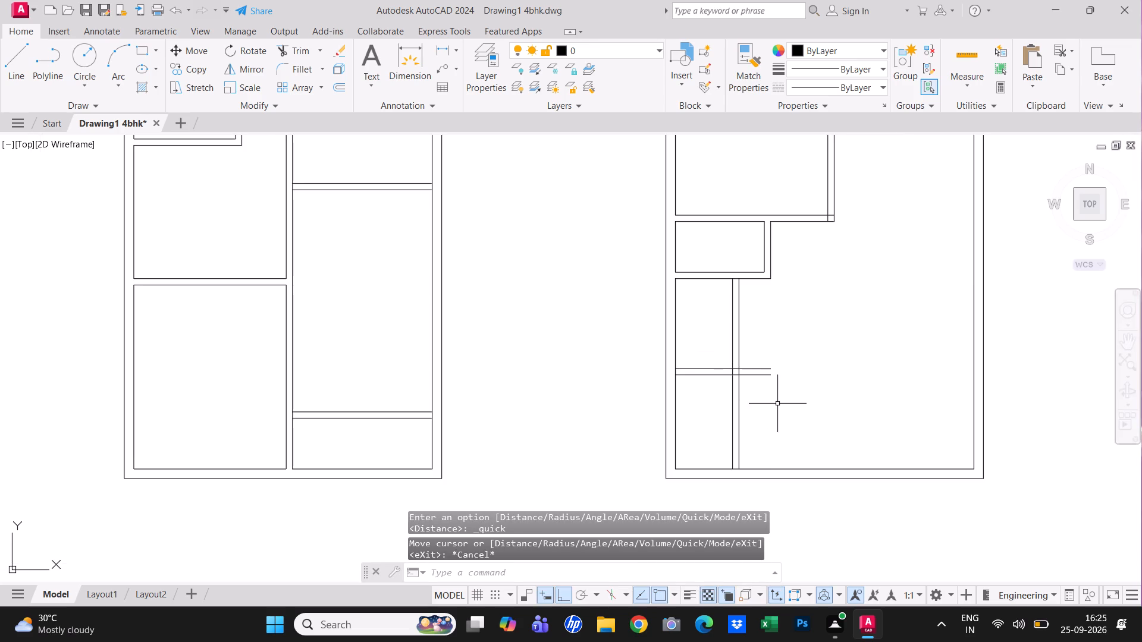
Trim the partition's overhang beyond the new vertical wall and the overlapping lines at both ends of the partition, and end Trim.
{"action": "type", "text": "tr"}
{"action": "key", "text": "space"}
{"action": "left_click_drag", "start_coordinate": [760, 403], "coordinate": [760, 396]}
{"action": "left_click", "coordinate": [751, 345]}
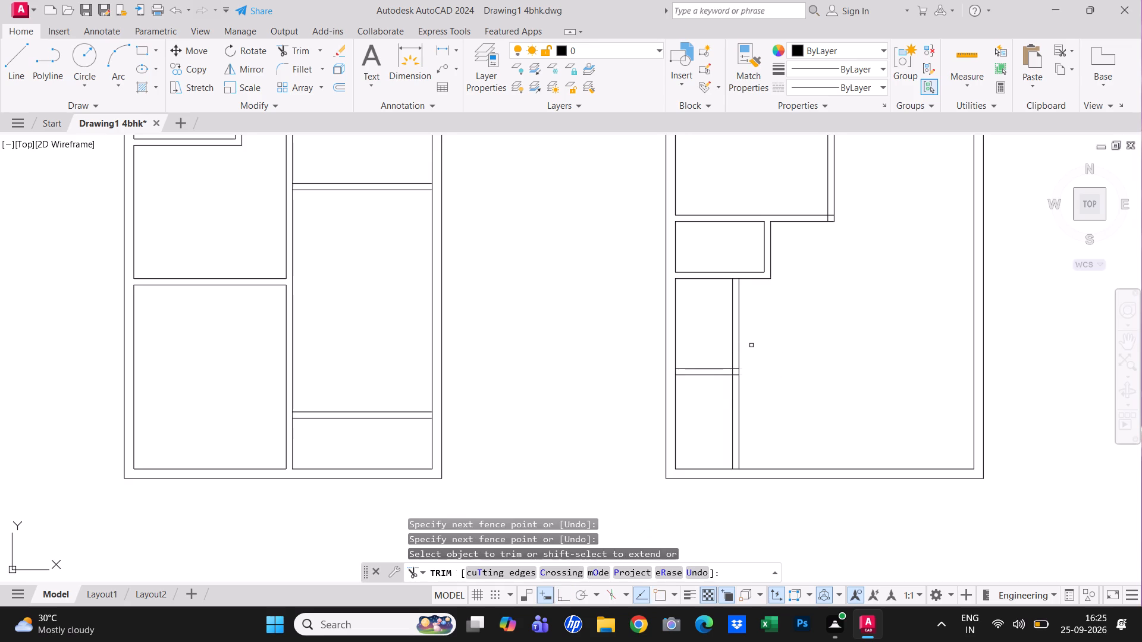
{"action": "scroll", "coordinate": [736, 374], "scroll_direction": "up", "scroll_amount": 3}
{"action": "left_click", "coordinate": [730, 394]}
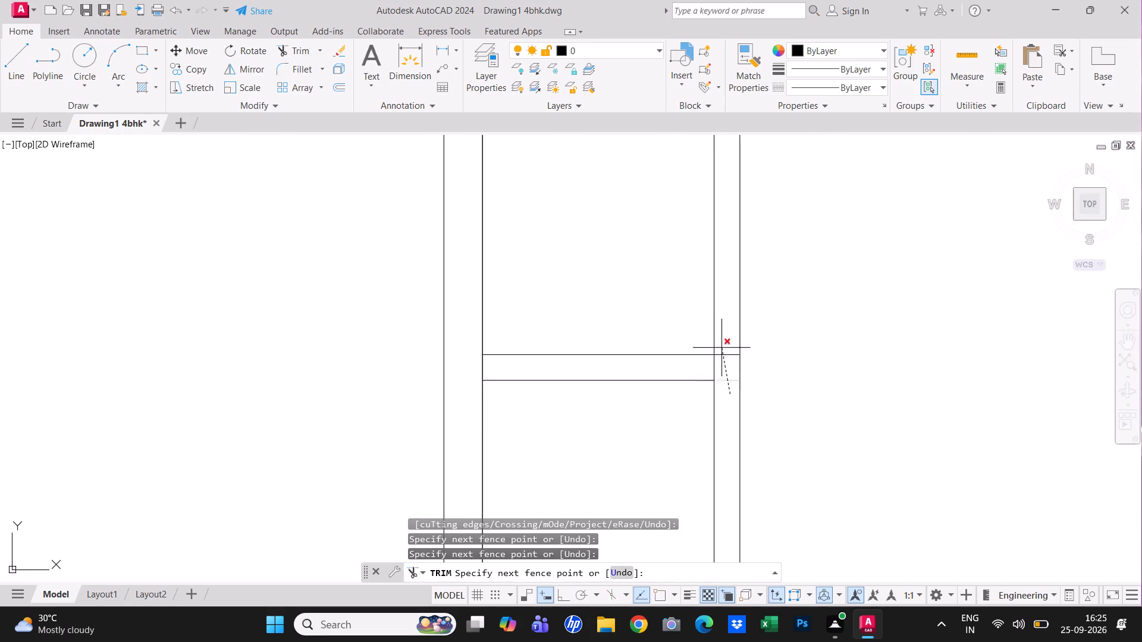
{"action": "left_click", "coordinate": [722, 343]}
{"action": "left_click", "coordinate": [723, 373]}
{"action": "left_click", "coordinate": [476, 370]}
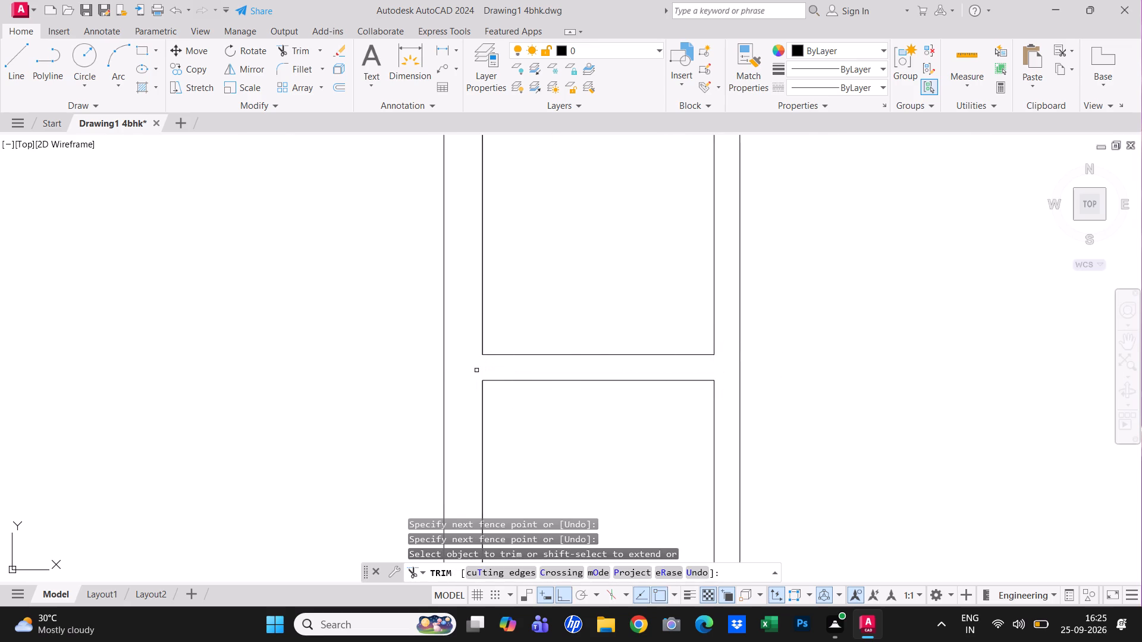
{"action": "key", "text": "Escape"}
{"action": "scroll", "coordinate": [529, 393], "scroll_direction": "down", "scroll_amount": 2}
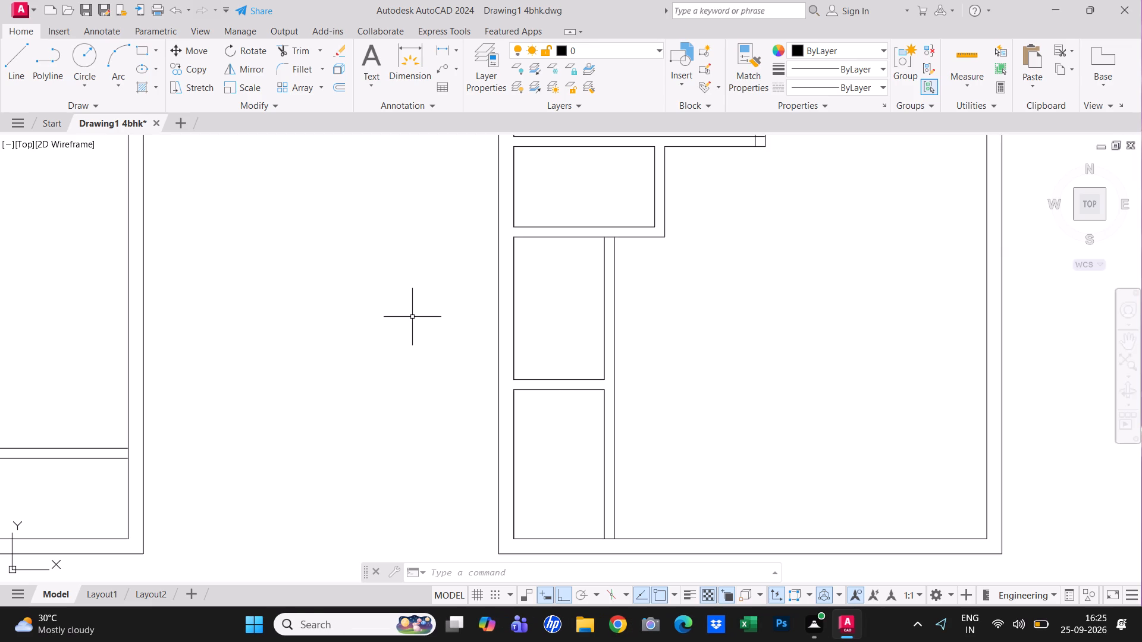
{"action": "key", "text": "Escape"}
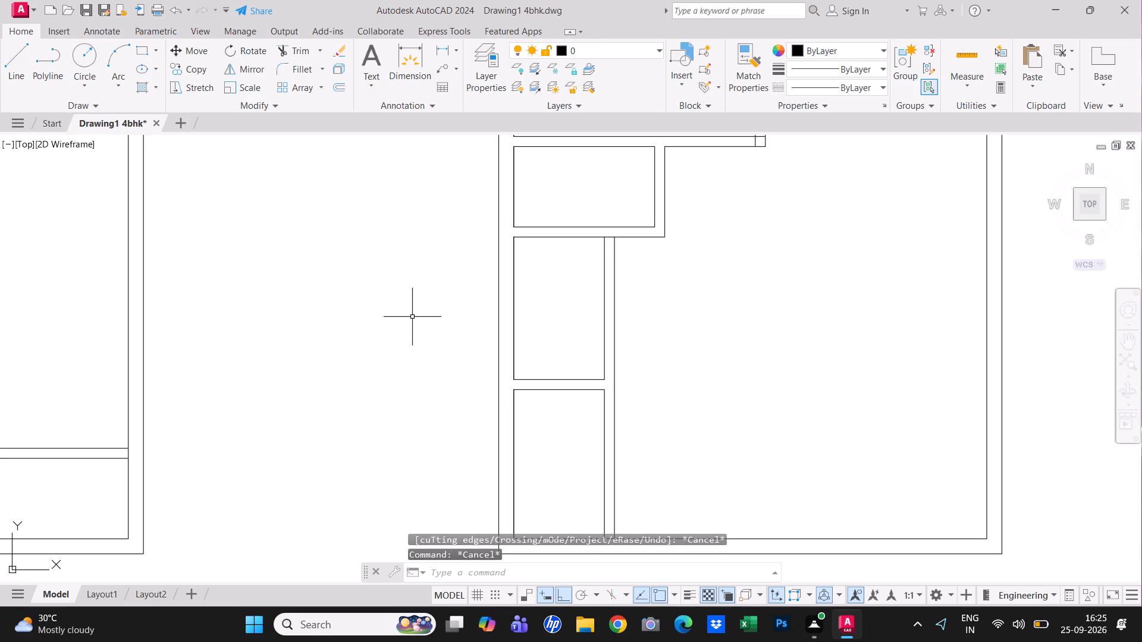
Using Offset's Through option, offset the second-floor plan's bottom inner wall line 14'6" upward and the new line 6" further.
{"action": "type", "text": "o t"}
{"action": "key", "text": "space"}
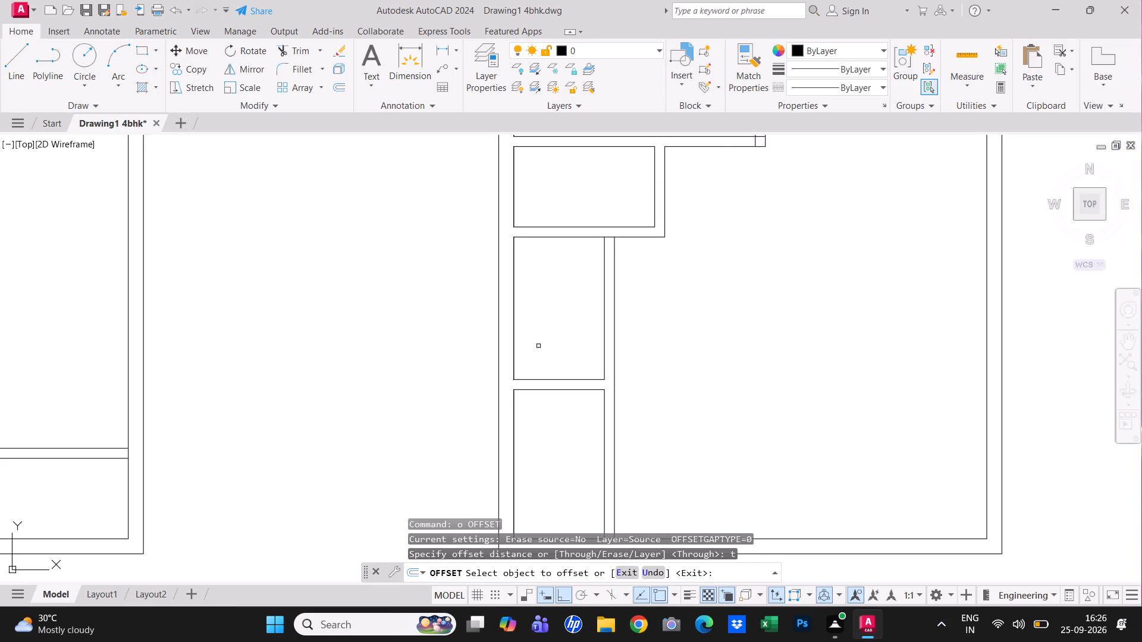
{"action": "left_click", "coordinate": [760, 540]}
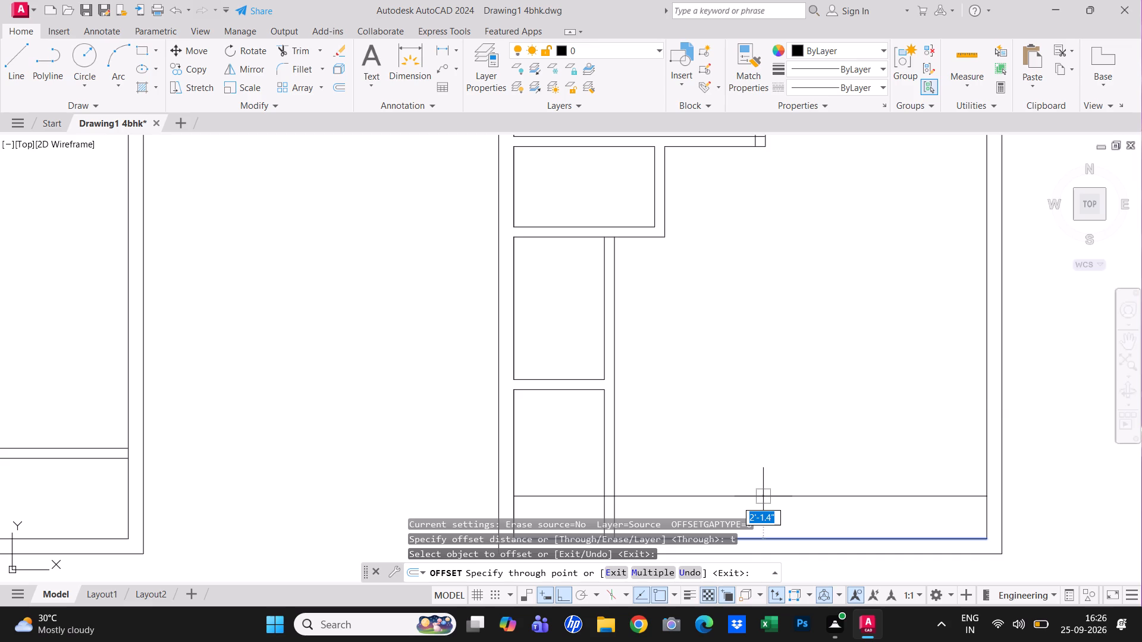
{"action": "type", "text": "14'"}
{"action": "type", "text": "6\""}
{"action": "key", "text": "Return"}
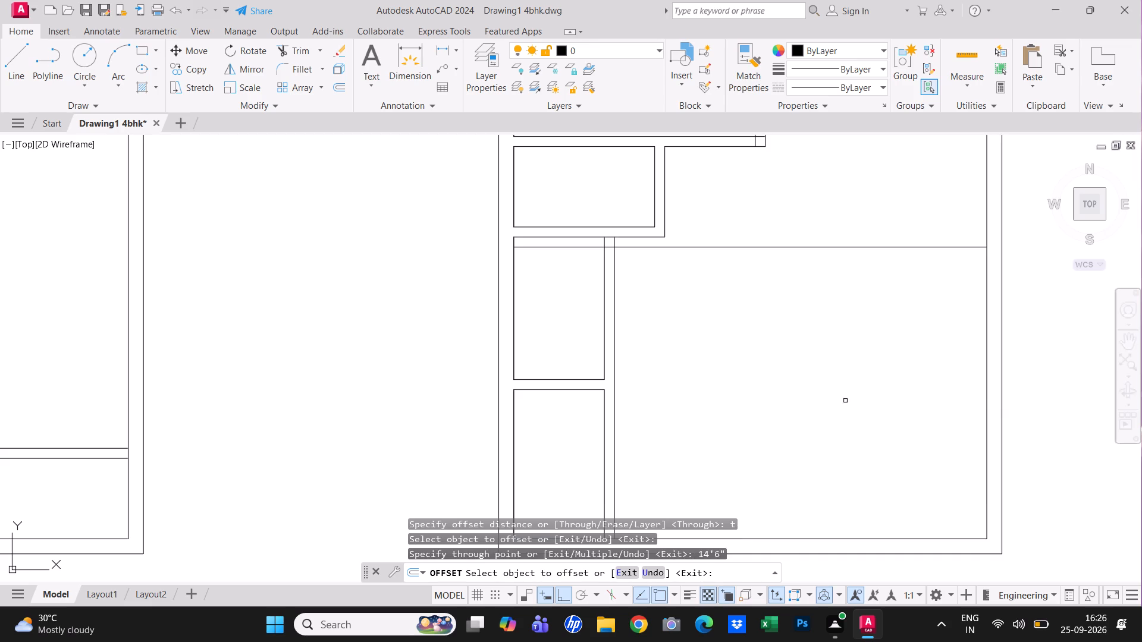
{"action": "left_click", "coordinate": [676, 246]}
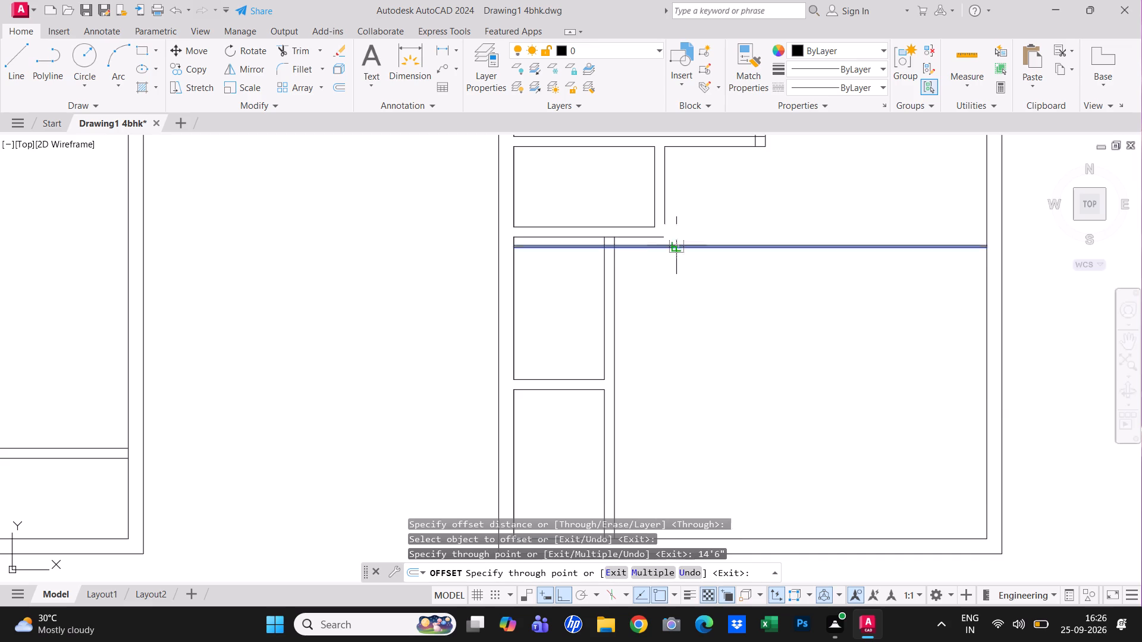
{"action": "type", "text": "6\""}
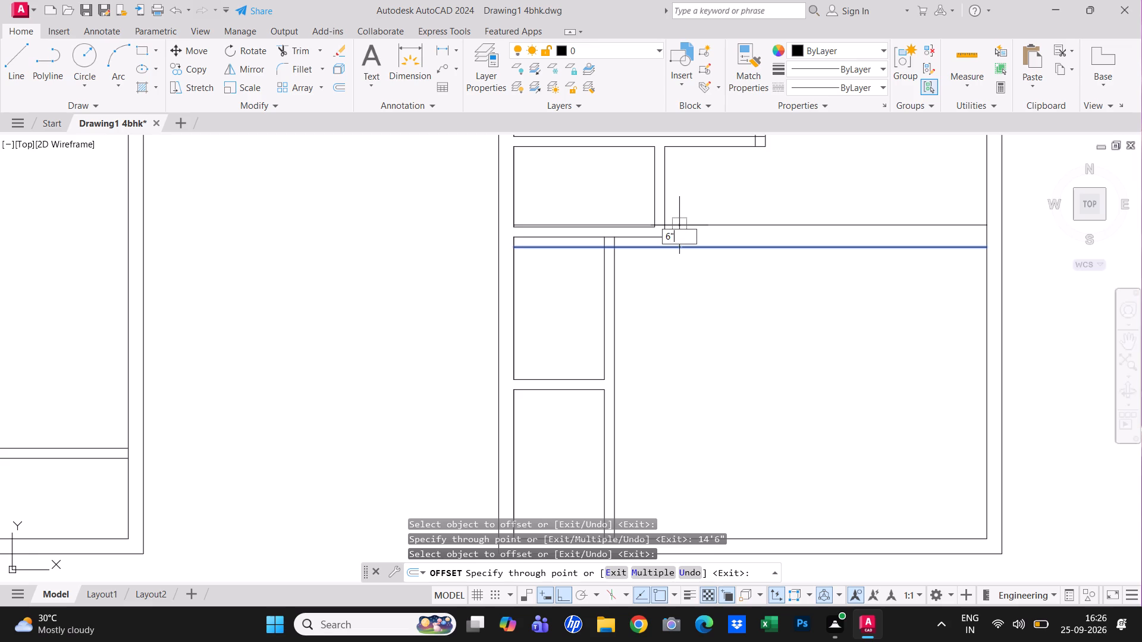
{"action": "key", "text": "Return"}
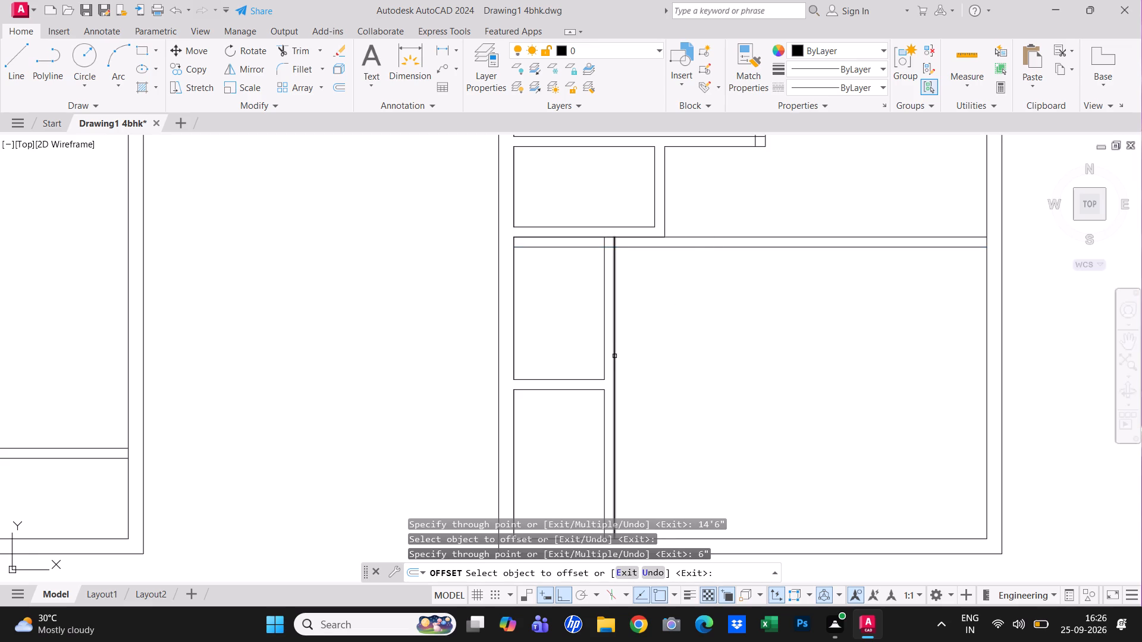
Offset the right-hand line of the narrow rooms' vertical wall 10' rightward and the new line 6" further.
{"action": "left_click", "coordinate": [614, 359]}
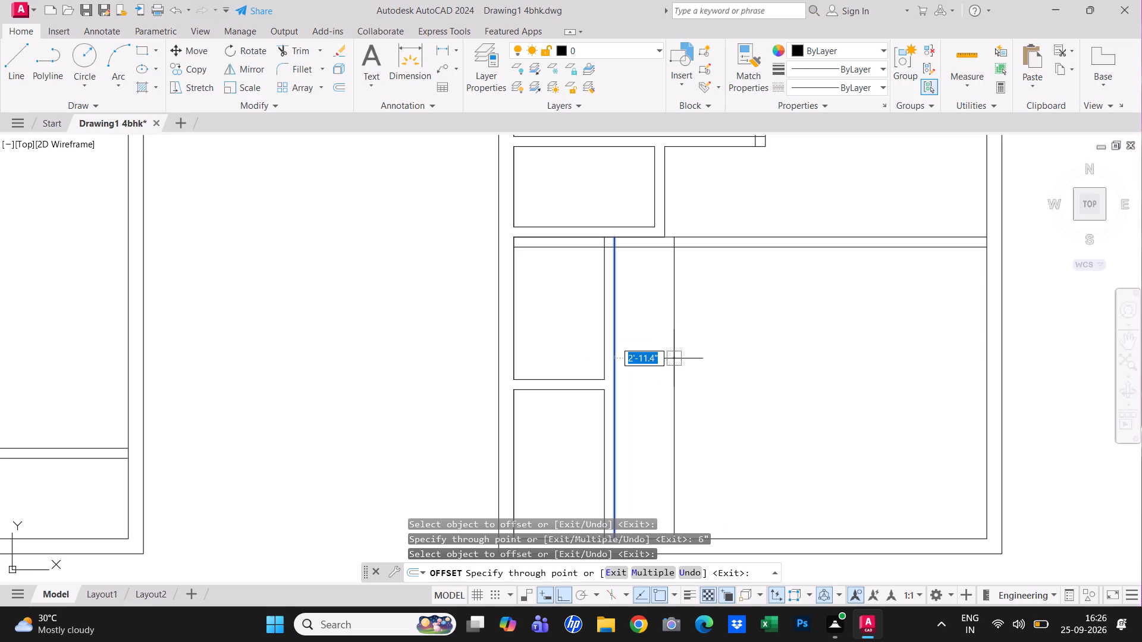
{"action": "type", "text": "10'"}
{"action": "key", "text": "Return"}
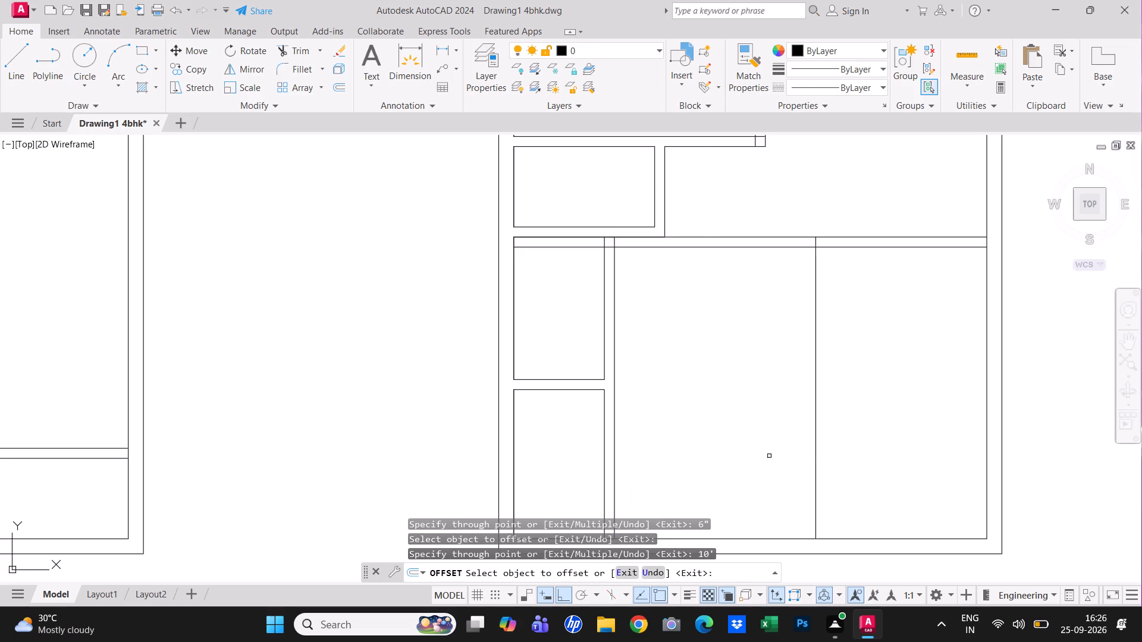
{"action": "left_click", "coordinate": [816, 456]}
{"action": "type", "text": "6\""}
{"action": "key", "text": "Return"}
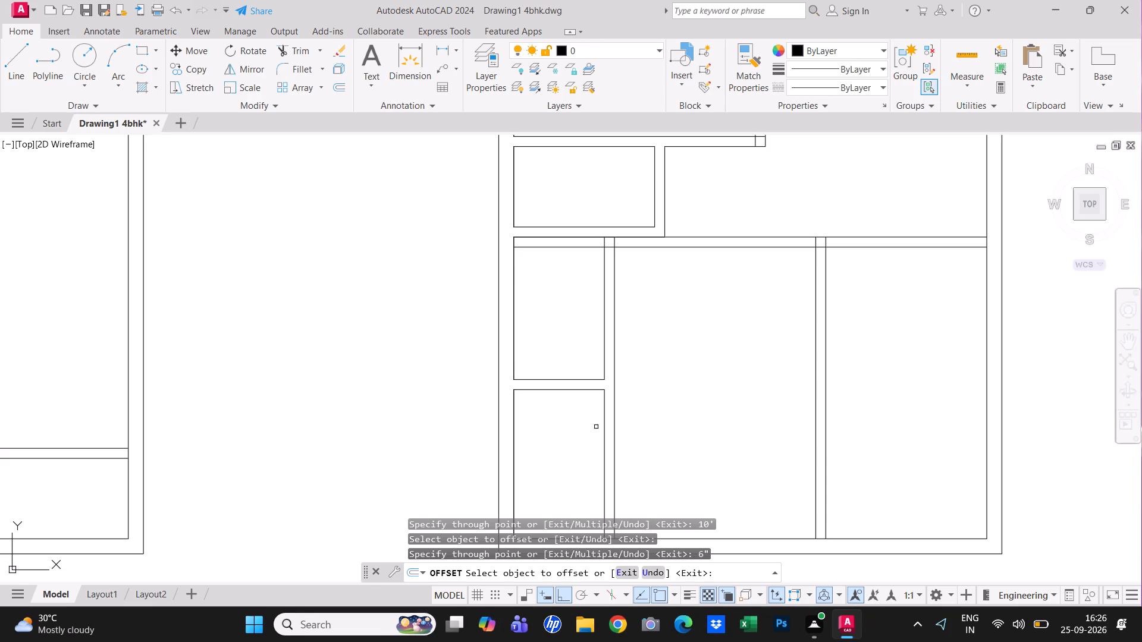
End the Offset command.
{"action": "scroll", "coordinate": [623, 407], "scroll_direction": "down", "scroll_amount": 1}
{"action": "middle_click_drag", "start_coordinate": [624, 407], "coordinate": [528, 358]}
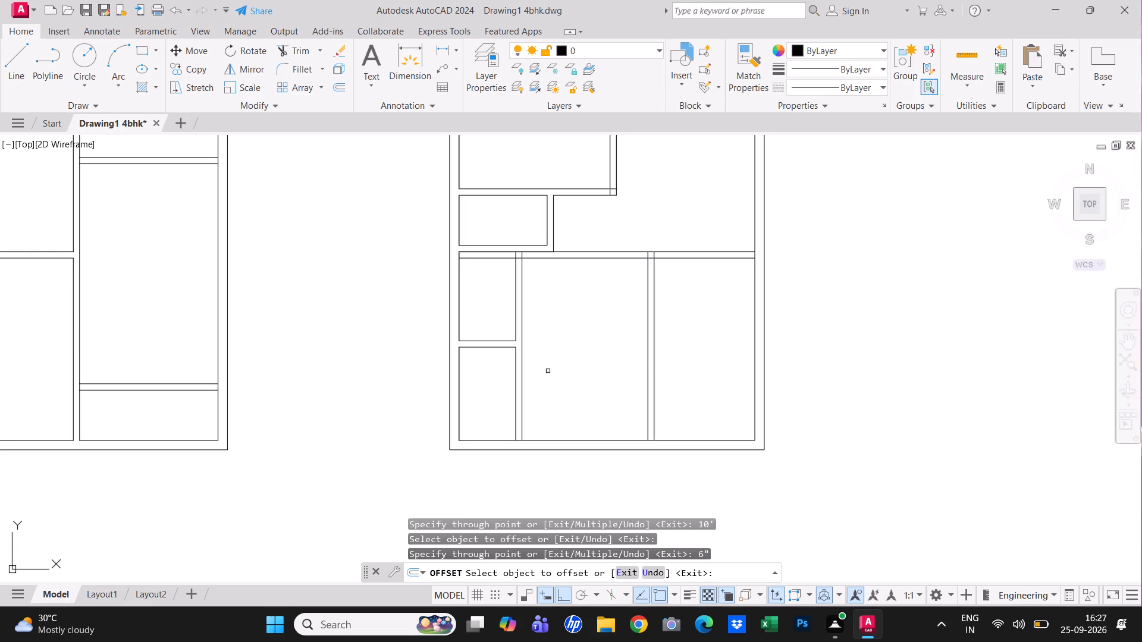
{"action": "key", "text": "Escape"}
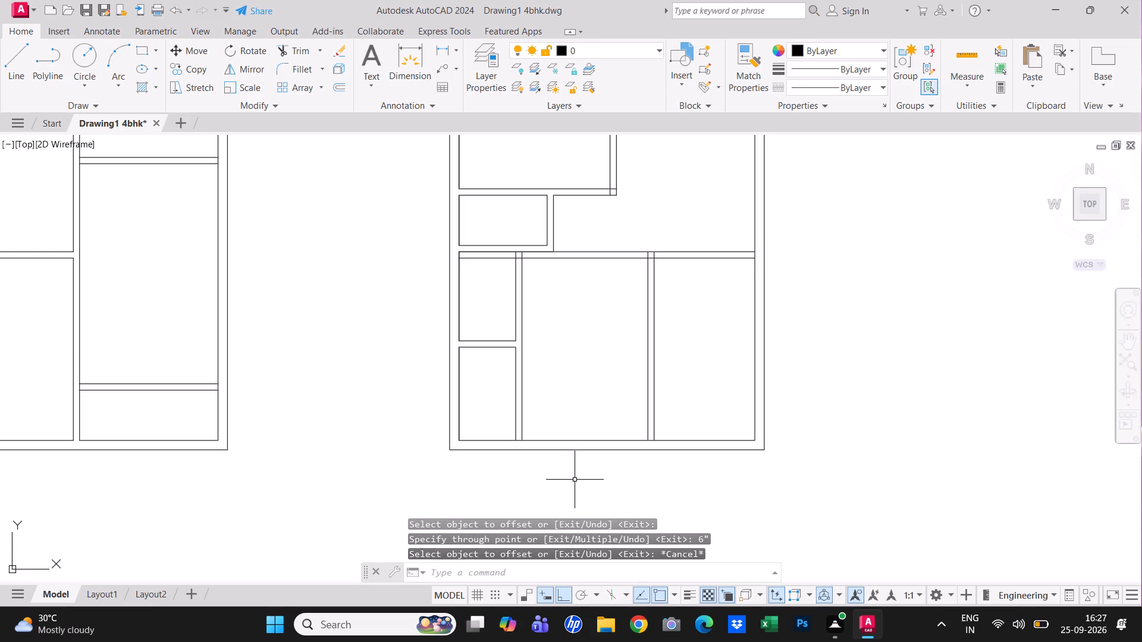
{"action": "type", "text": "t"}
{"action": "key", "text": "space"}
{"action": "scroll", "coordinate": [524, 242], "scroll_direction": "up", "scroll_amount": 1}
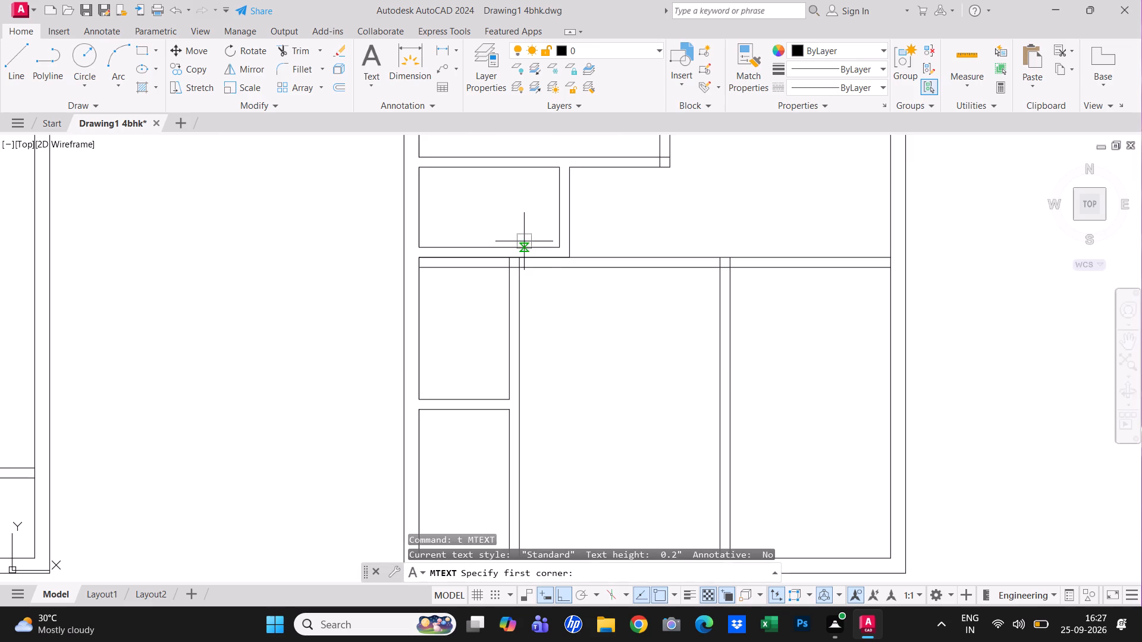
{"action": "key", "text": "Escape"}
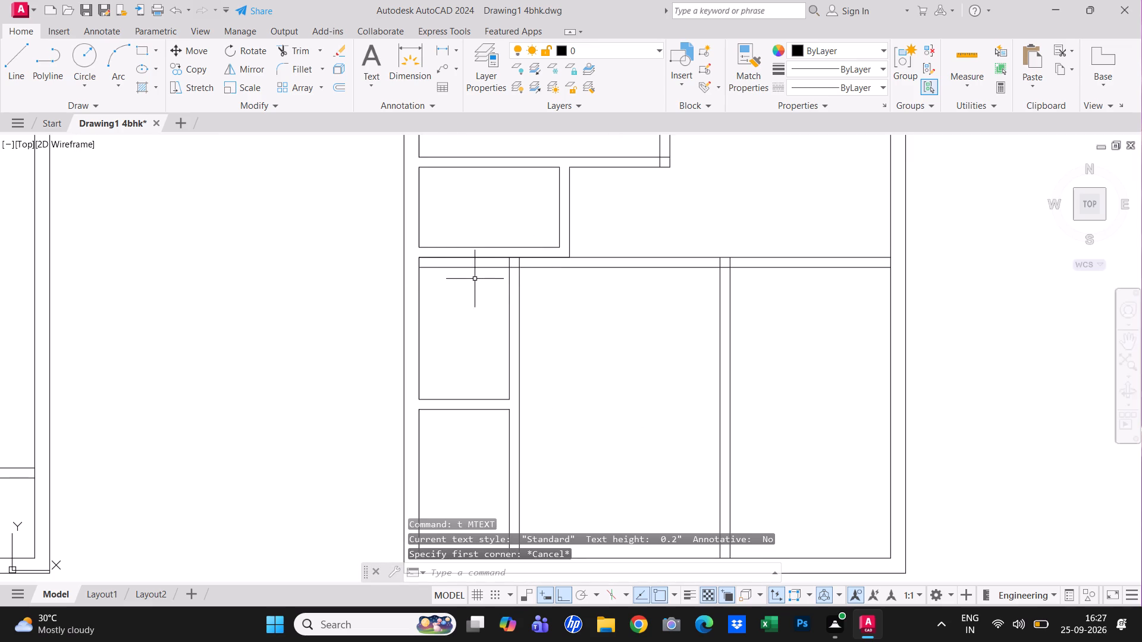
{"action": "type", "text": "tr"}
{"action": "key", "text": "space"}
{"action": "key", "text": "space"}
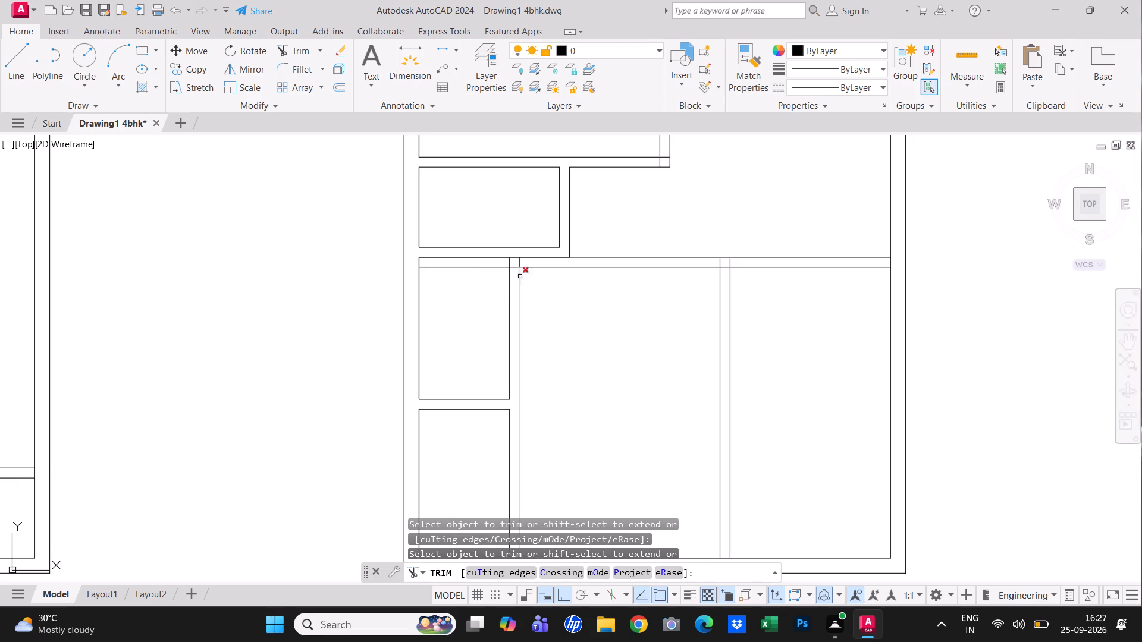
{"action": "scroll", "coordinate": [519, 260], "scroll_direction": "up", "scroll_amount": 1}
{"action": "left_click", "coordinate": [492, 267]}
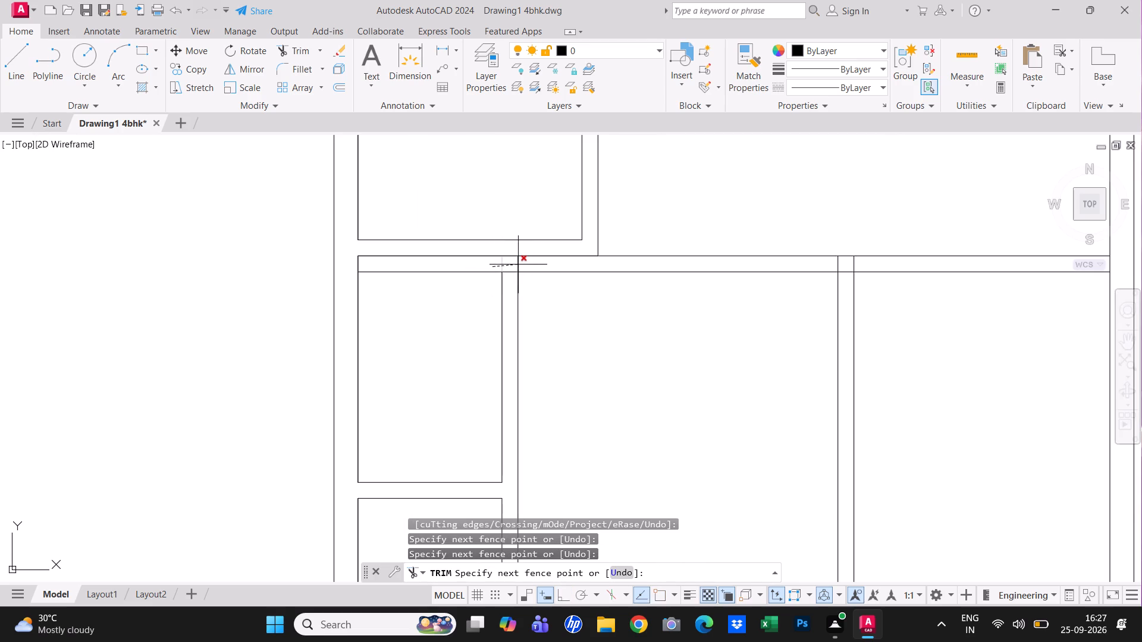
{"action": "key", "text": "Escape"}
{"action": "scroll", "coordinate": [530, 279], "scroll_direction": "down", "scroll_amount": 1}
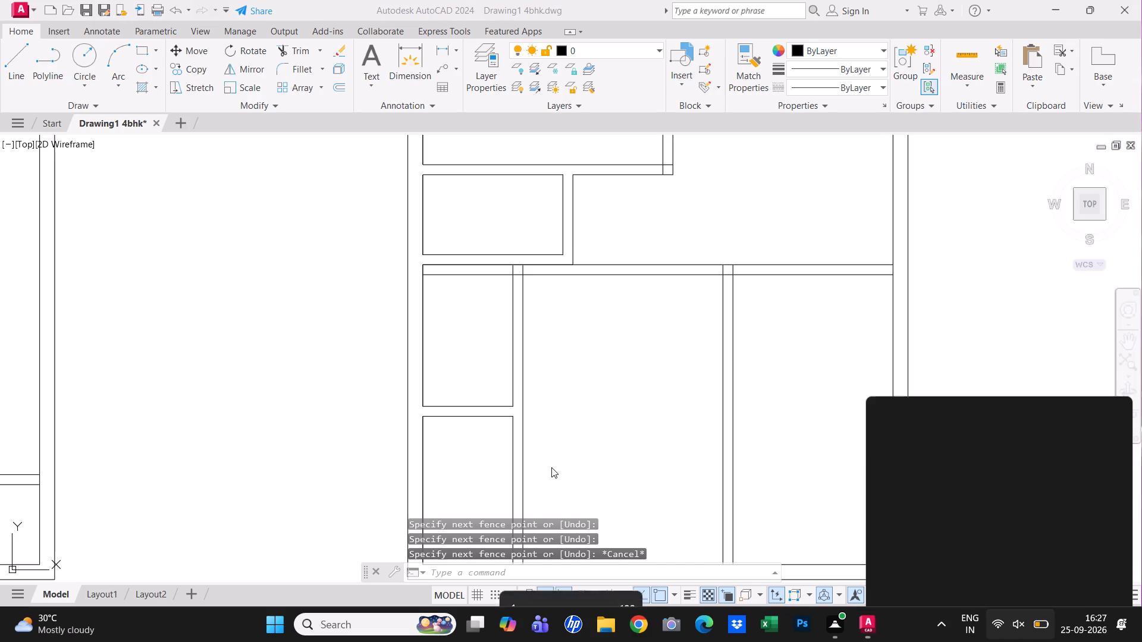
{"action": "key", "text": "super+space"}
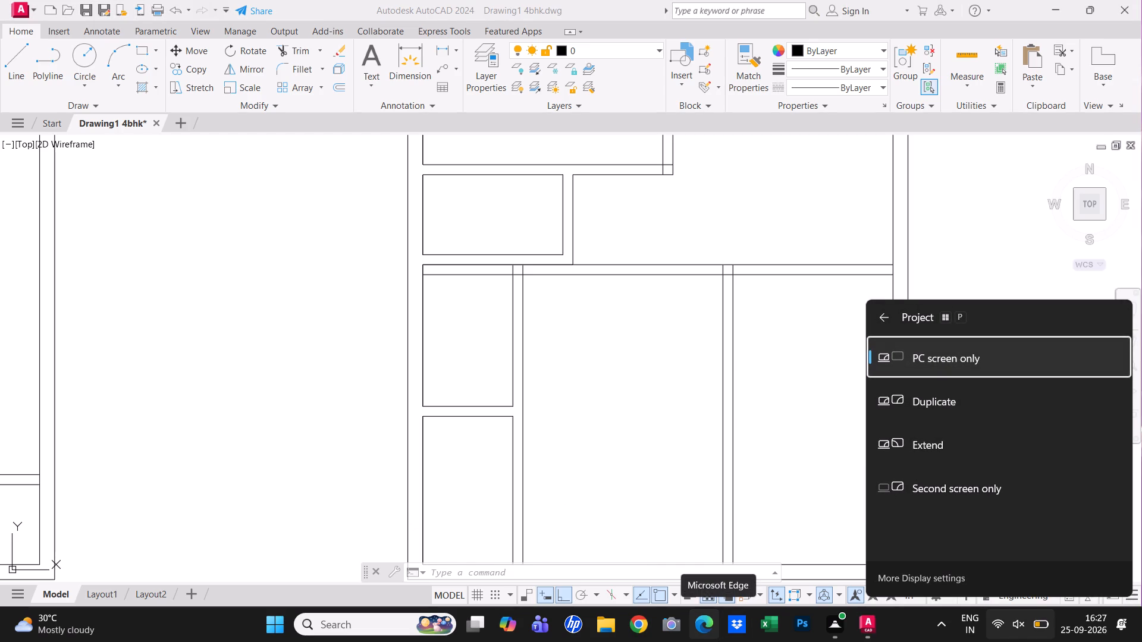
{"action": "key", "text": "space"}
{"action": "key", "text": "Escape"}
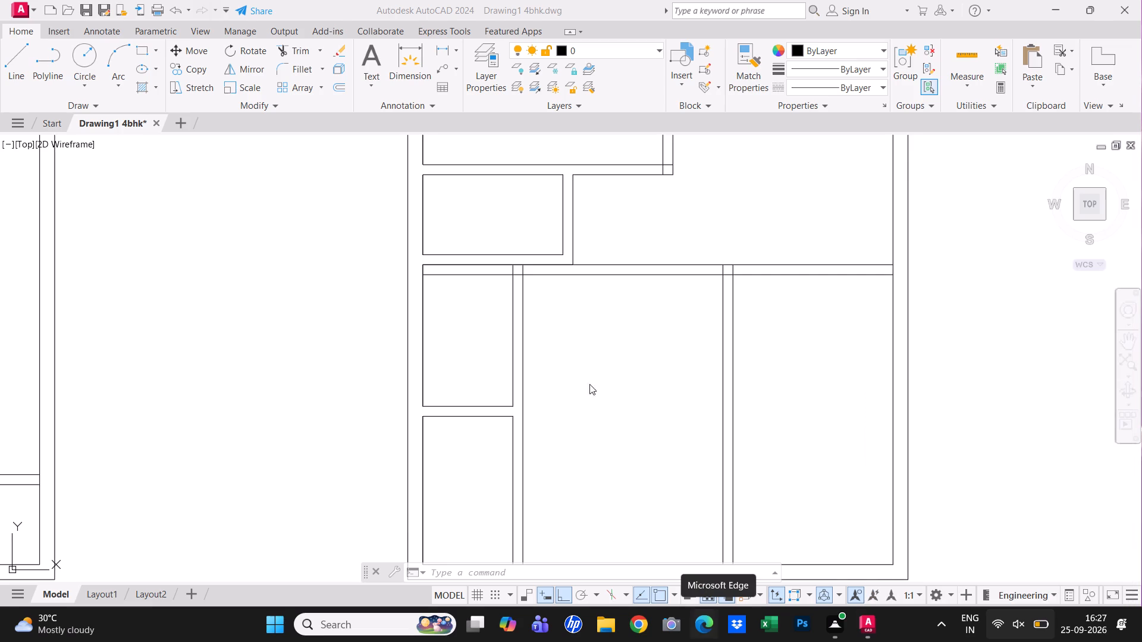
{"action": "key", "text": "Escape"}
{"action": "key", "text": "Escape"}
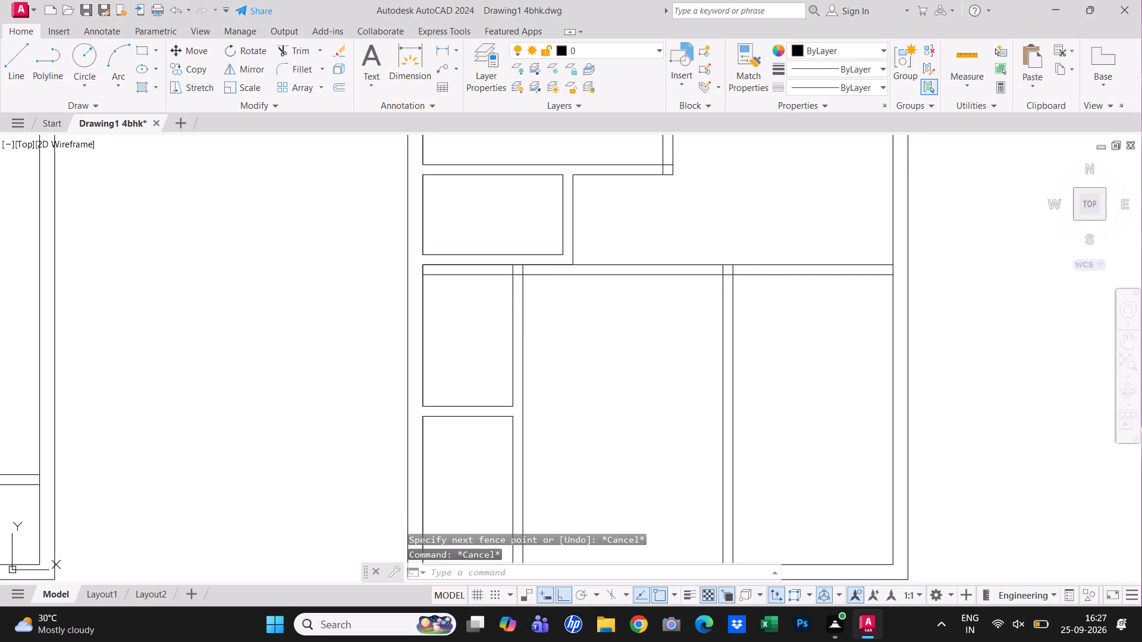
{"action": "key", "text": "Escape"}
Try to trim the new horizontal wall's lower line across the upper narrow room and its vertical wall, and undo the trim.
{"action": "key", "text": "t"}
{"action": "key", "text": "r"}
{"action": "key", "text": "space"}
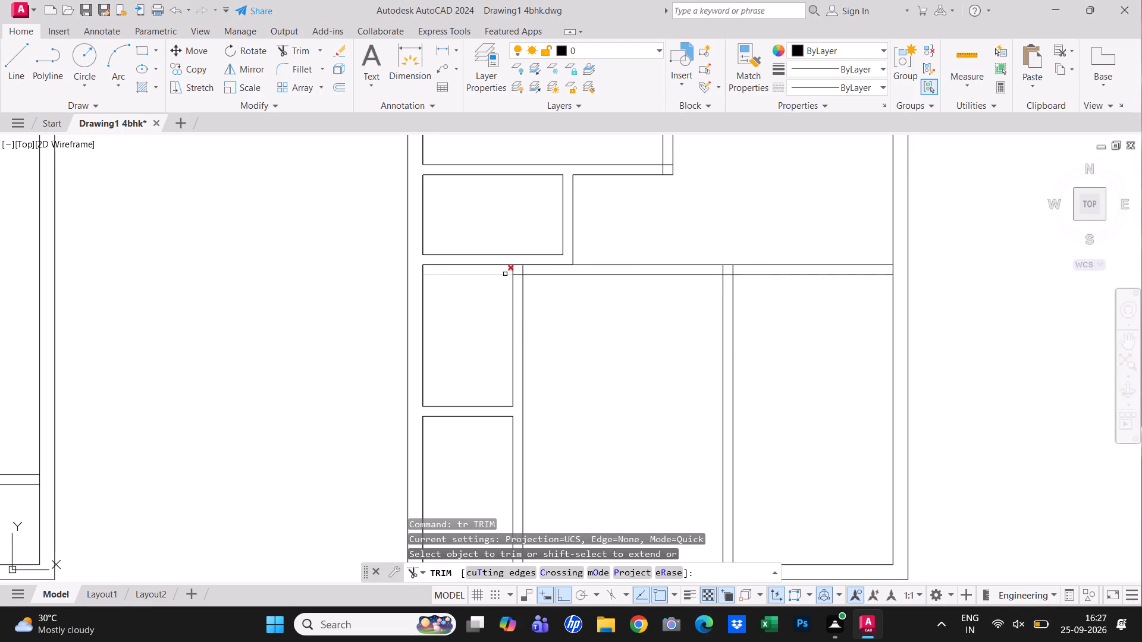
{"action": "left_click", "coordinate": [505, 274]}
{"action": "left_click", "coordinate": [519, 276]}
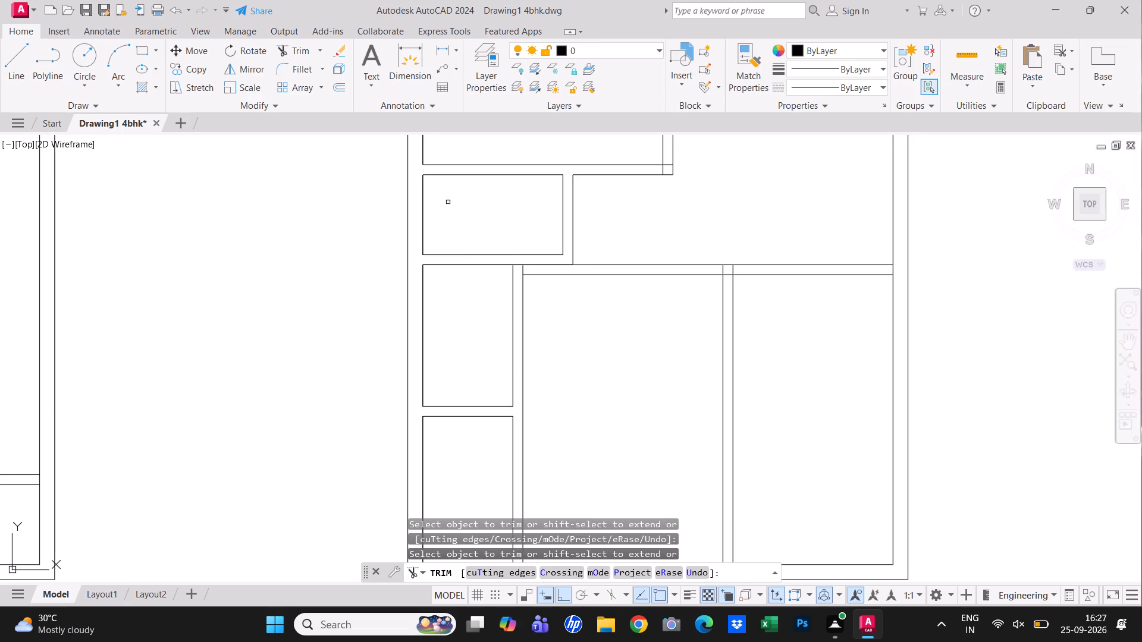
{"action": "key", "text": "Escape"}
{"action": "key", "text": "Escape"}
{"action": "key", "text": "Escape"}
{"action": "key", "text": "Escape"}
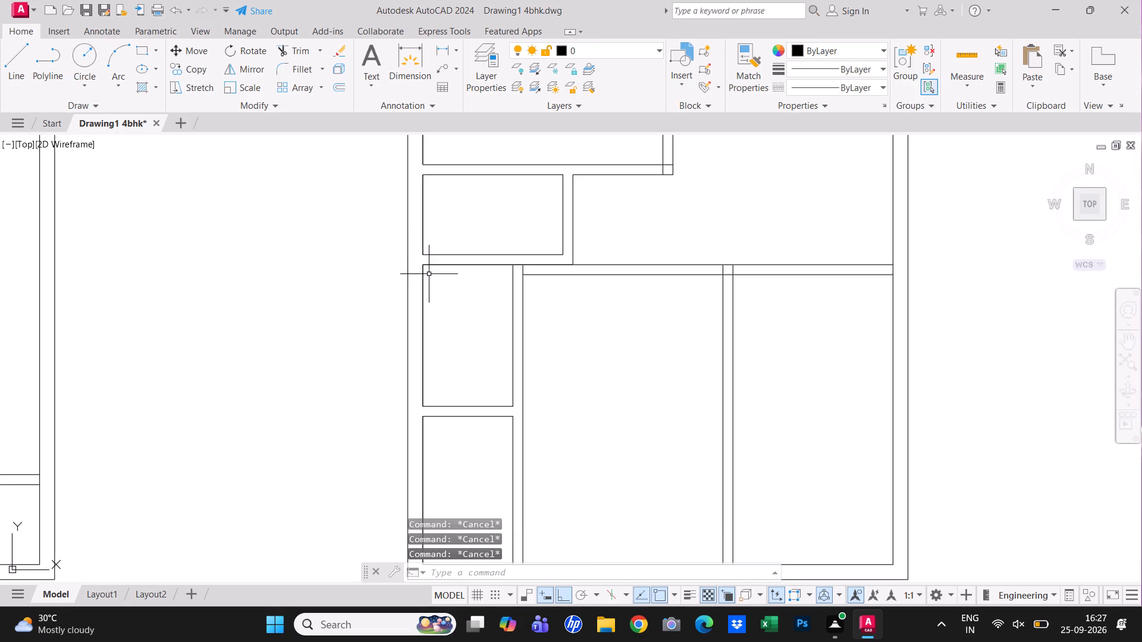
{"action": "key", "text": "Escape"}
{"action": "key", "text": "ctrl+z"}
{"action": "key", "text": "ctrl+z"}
Trim the bottom line of the small room above the narrow rooms and the wall line just below it, and end Trim.
{"action": "key", "text": "Escape"}
{"action": "scroll", "coordinate": [440, 277], "scroll_direction": "down", "scroll_amount": 1}
{"action": "key", "text": "Escape"}
{"action": "middle_click_drag", "start_coordinate": [429, 278], "coordinate": [506, 281]}
{"action": "key", "text": "Escape"}
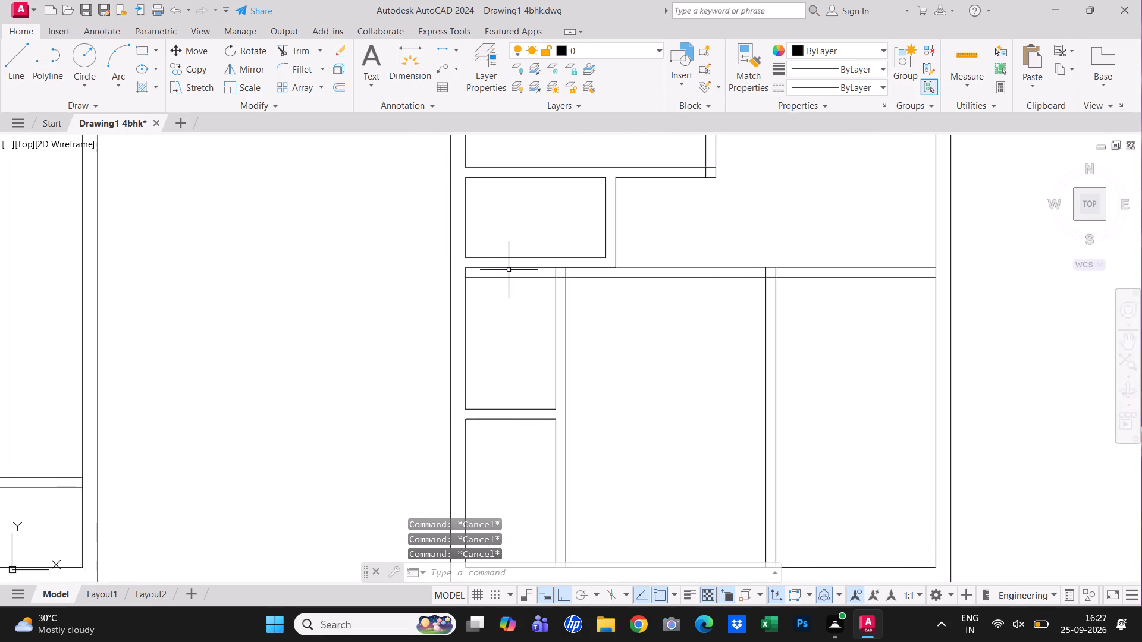
{"action": "type", "text": "tr"}
{"action": "key", "text": "space"}
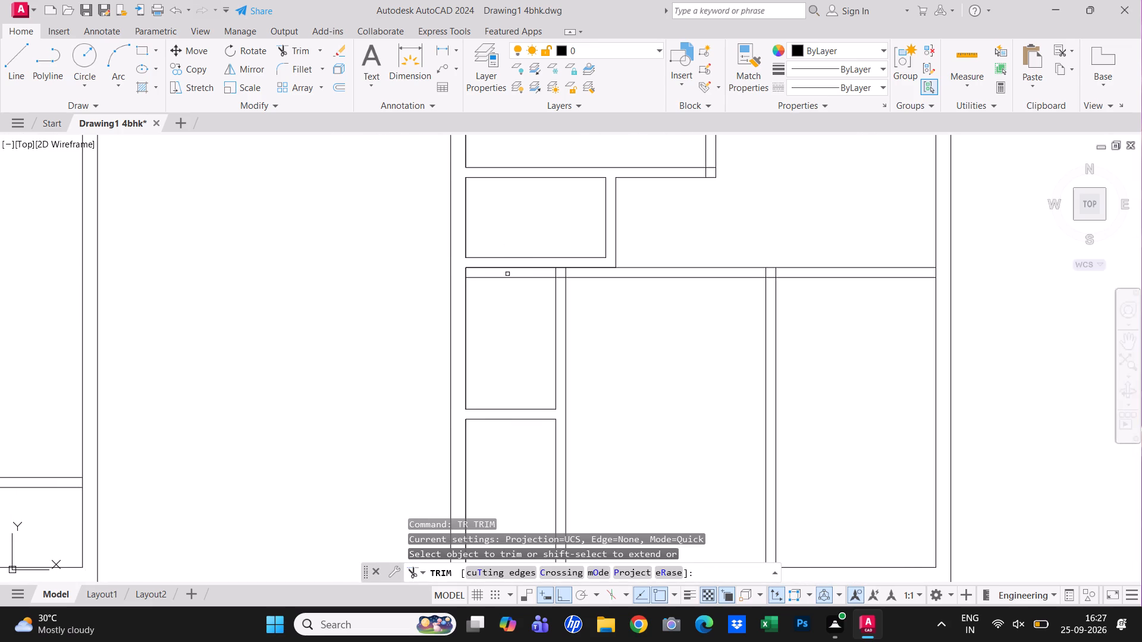
{"action": "left_click", "coordinate": [512, 272]}
{"action": "left_click", "coordinate": [504, 251]}
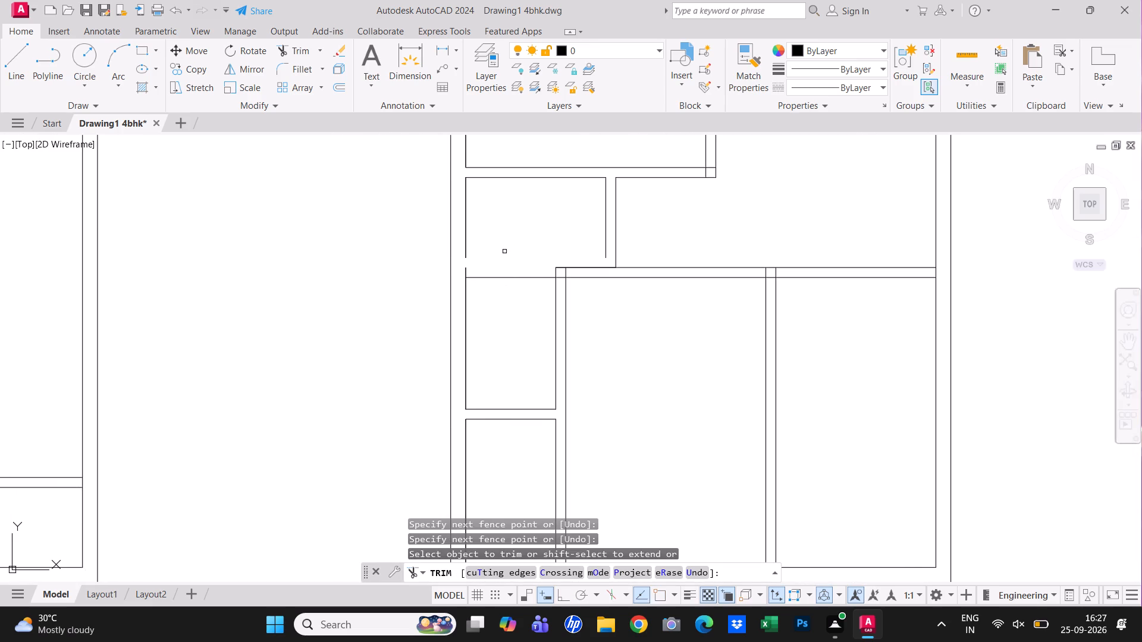
{"action": "key", "text": "Escape"}
{"action": "key", "text": "Escape"}
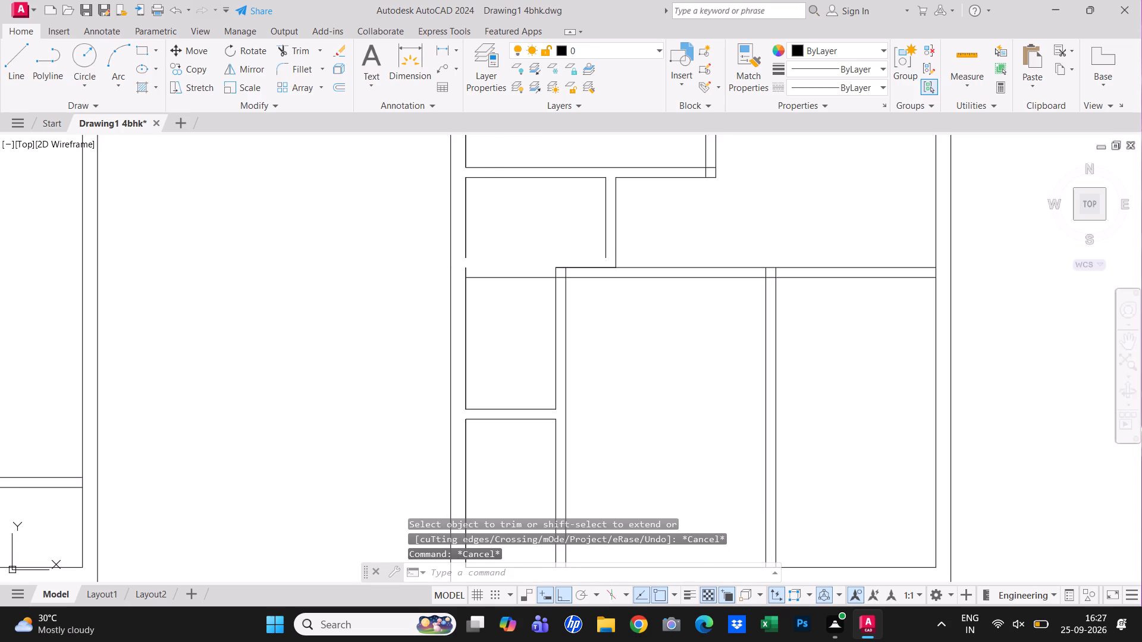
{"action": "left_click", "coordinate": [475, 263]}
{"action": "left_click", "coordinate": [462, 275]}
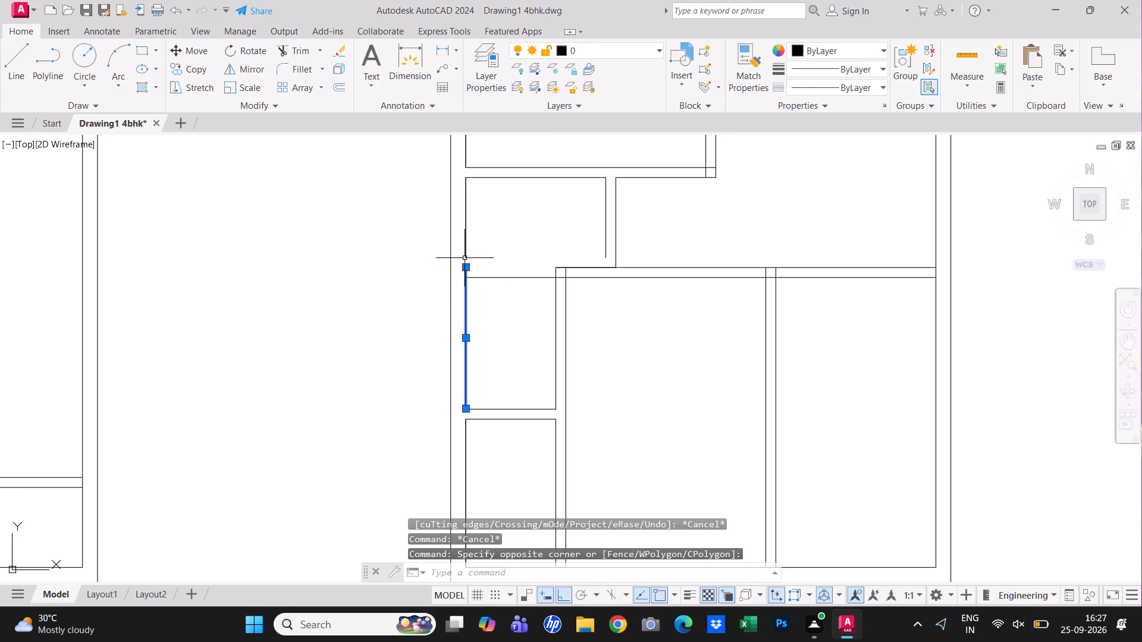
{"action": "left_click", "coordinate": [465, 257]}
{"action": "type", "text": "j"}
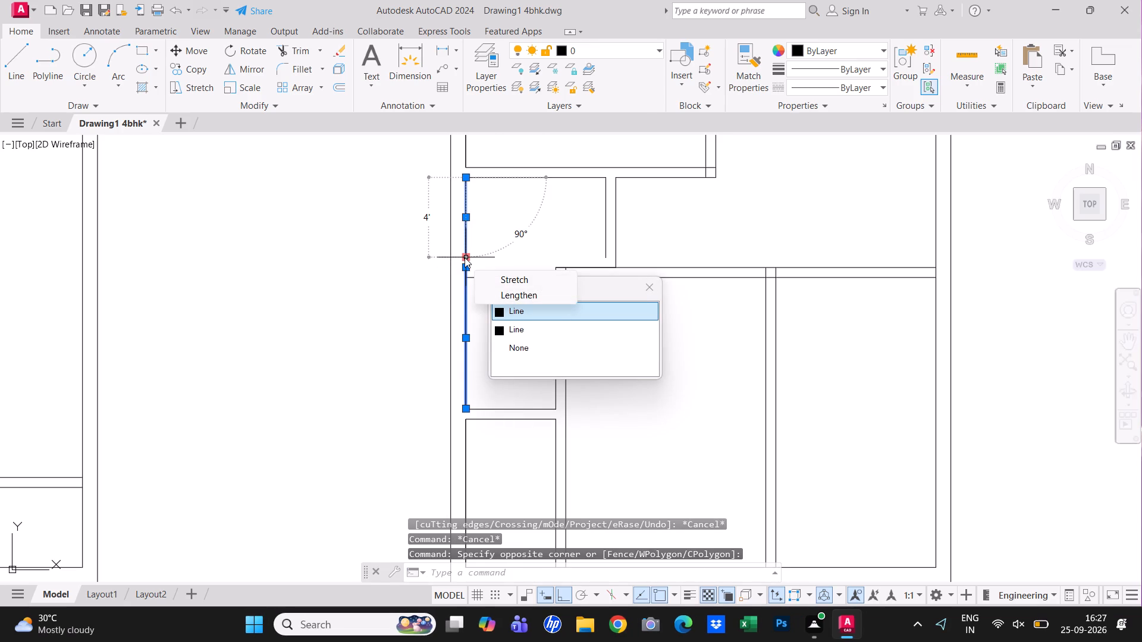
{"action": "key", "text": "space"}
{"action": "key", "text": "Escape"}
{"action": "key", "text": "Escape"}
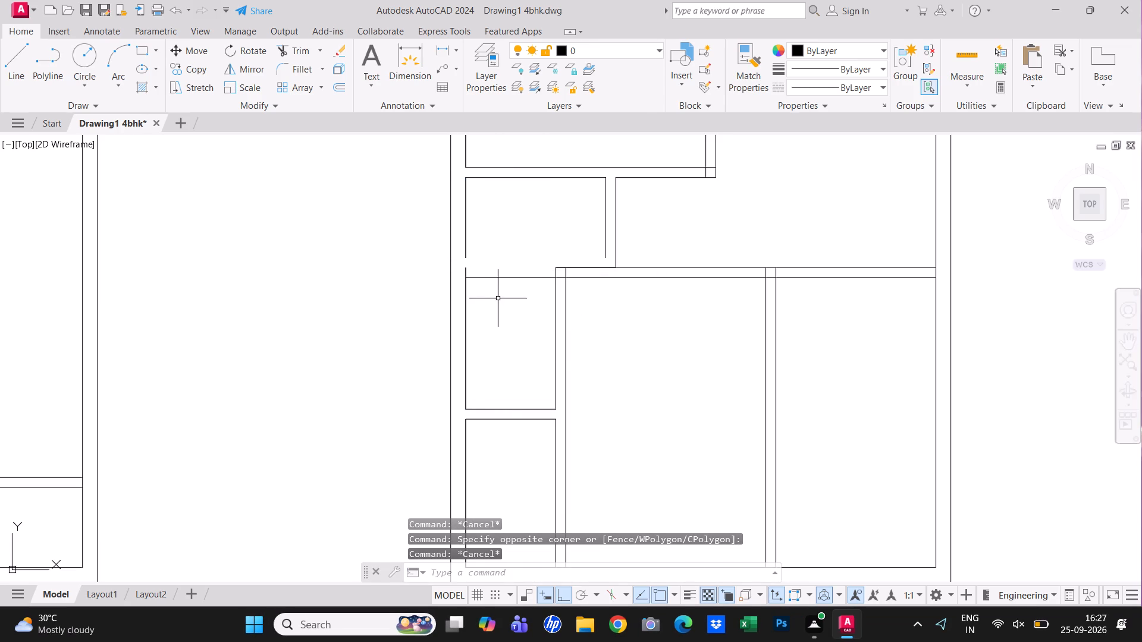
Close the small room's lower-left corner by stretching the cut horizontal line to the left wall and the room's left line 6" down.
{"action": "left_click", "coordinate": [559, 268]}
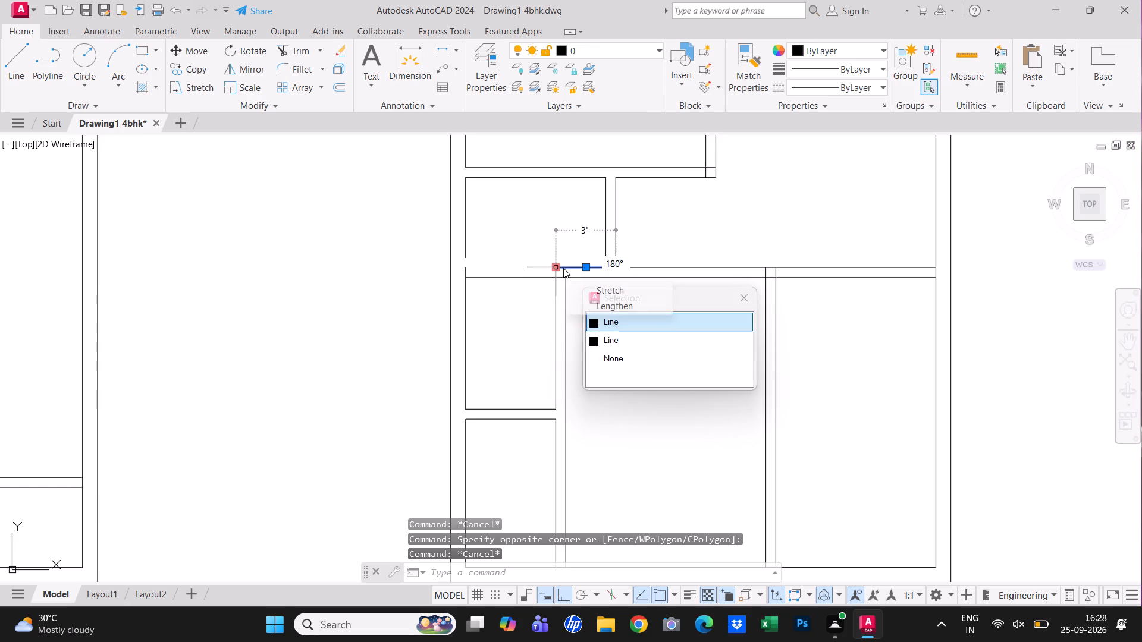
{"action": "left_click", "coordinate": [554, 267]}
{"action": "left_click", "coordinate": [461, 265]}
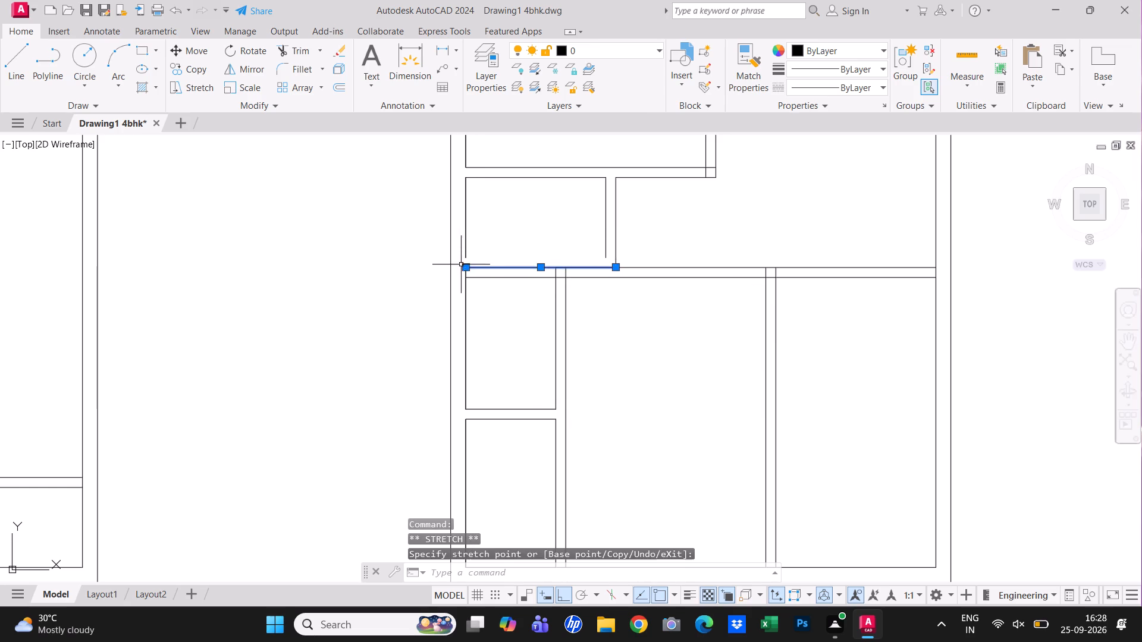
{"action": "key", "text": "Escape"}
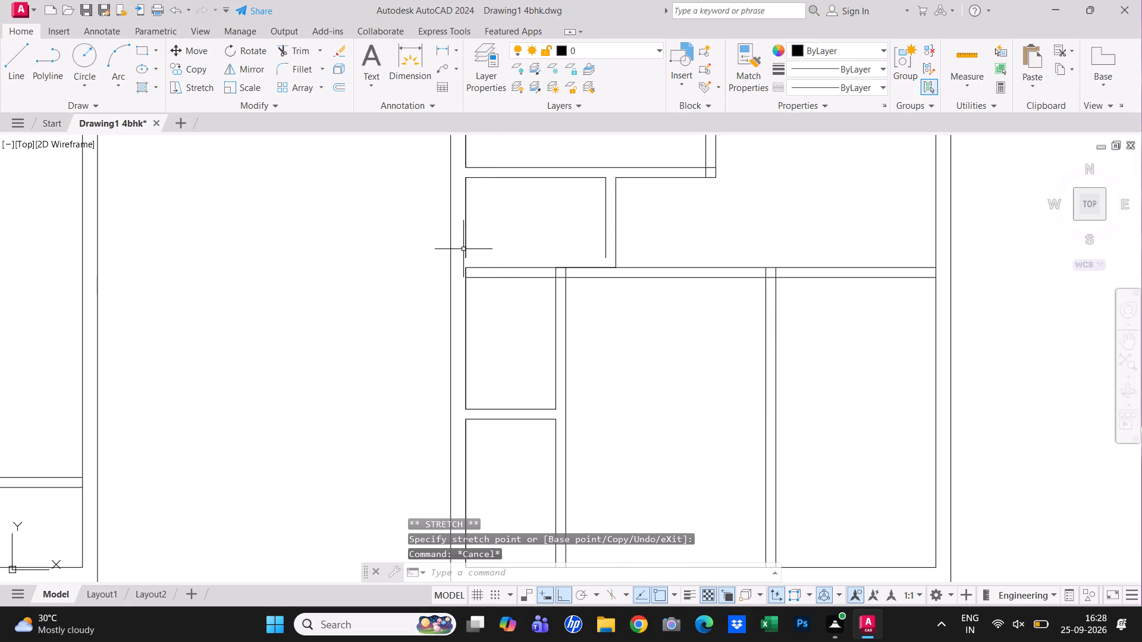
{"action": "left_click", "coordinate": [465, 248]}
{"action": "left_click", "coordinate": [465, 256]}
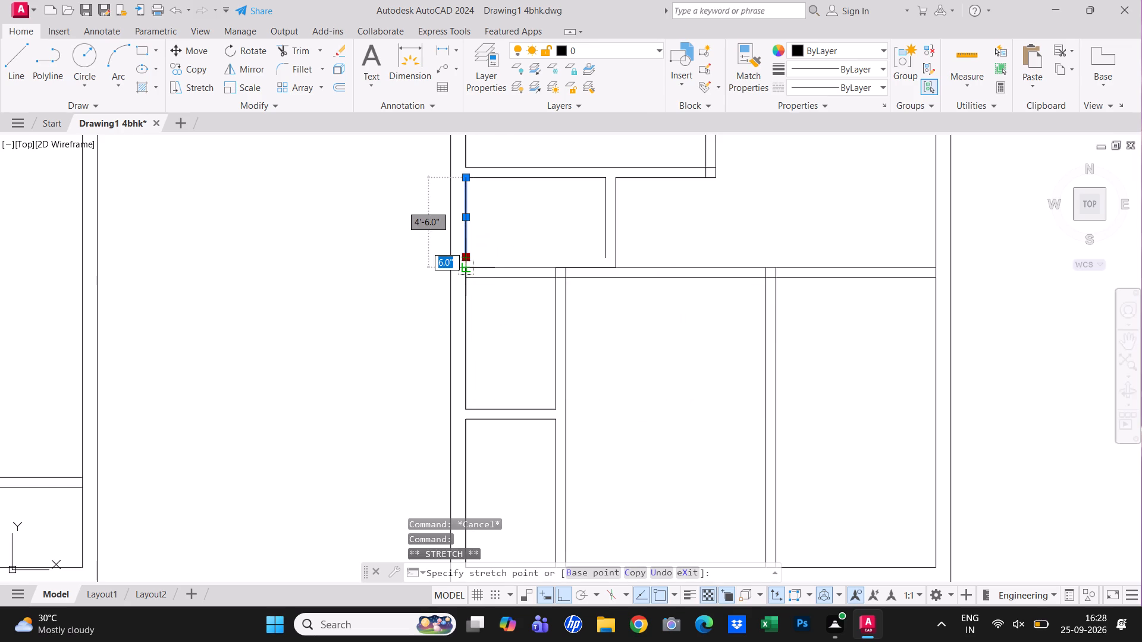
{"action": "left_click", "coordinate": [465, 267]}
{"action": "key", "text": "Escape"}
Stretch the top end of the upper narrow room's left line down to the horizontal wall's lower line.
{"action": "left_click", "coordinate": [466, 283]}
{"action": "scroll", "coordinate": [463, 265], "scroll_direction": "up", "scroll_amount": 2}
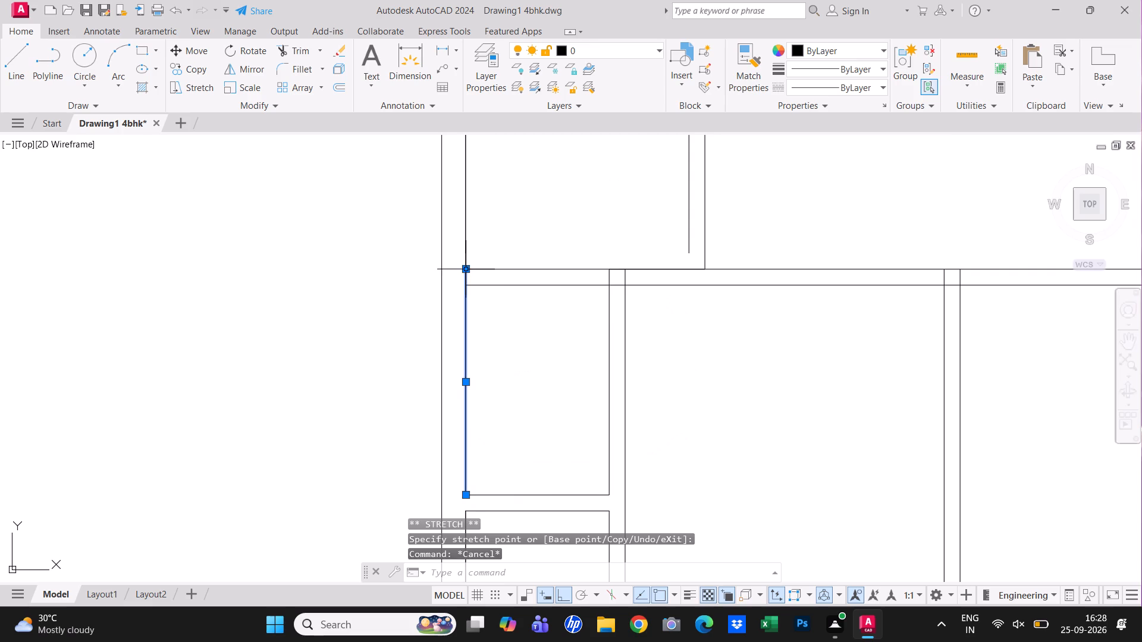
{"action": "left_click", "coordinate": [466, 272]}
{"action": "left_click", "coordinate": [468, 281]}
{"action": "key", "text": "Escape"}
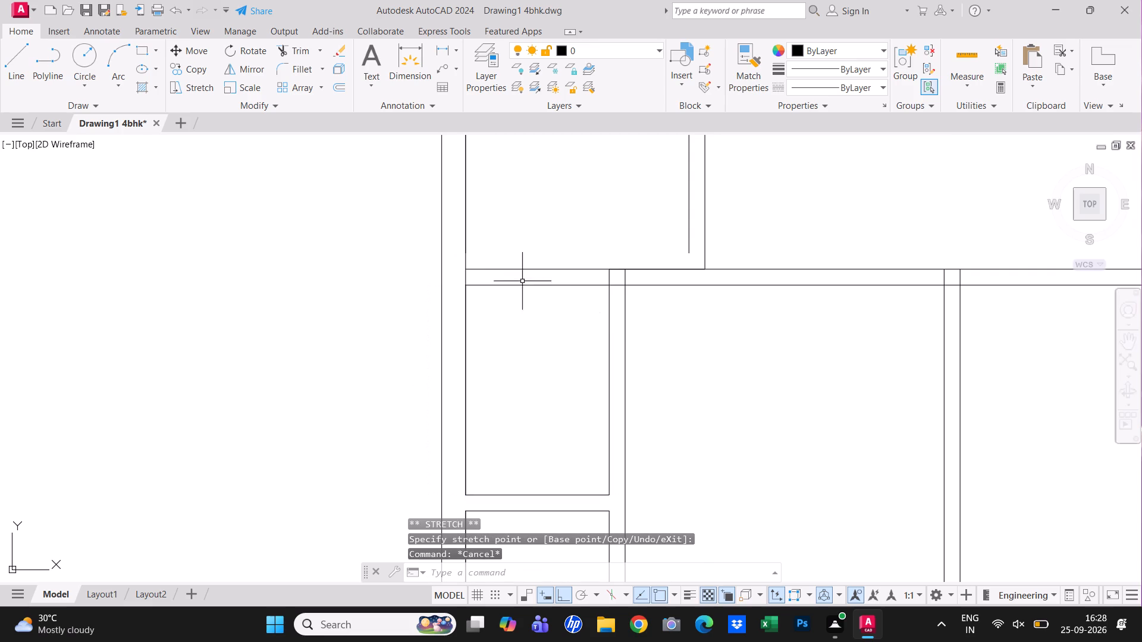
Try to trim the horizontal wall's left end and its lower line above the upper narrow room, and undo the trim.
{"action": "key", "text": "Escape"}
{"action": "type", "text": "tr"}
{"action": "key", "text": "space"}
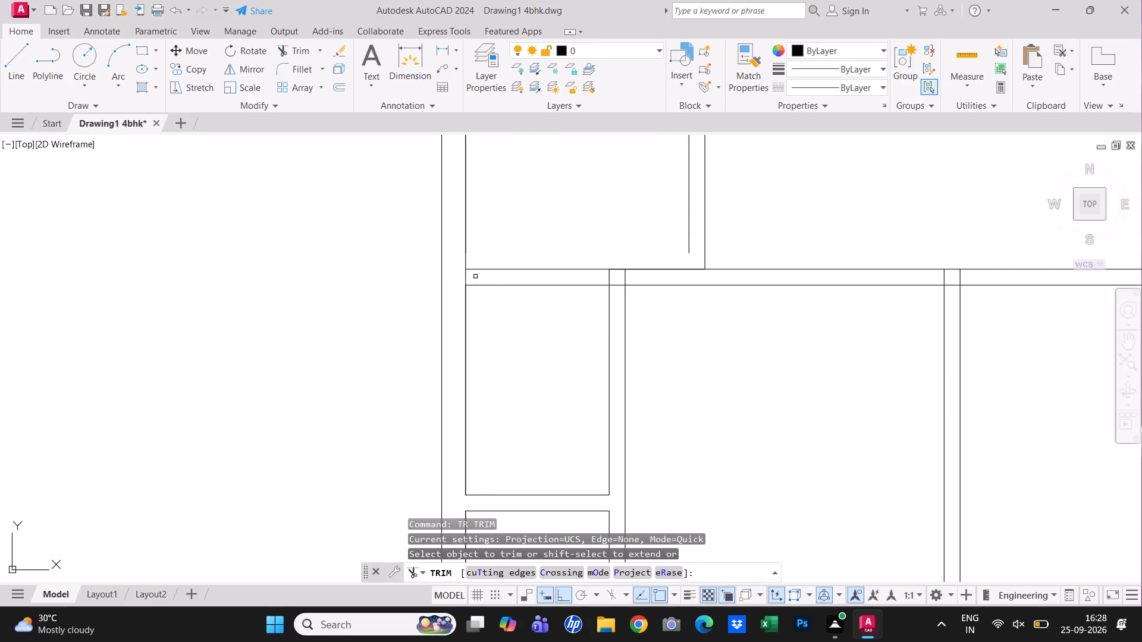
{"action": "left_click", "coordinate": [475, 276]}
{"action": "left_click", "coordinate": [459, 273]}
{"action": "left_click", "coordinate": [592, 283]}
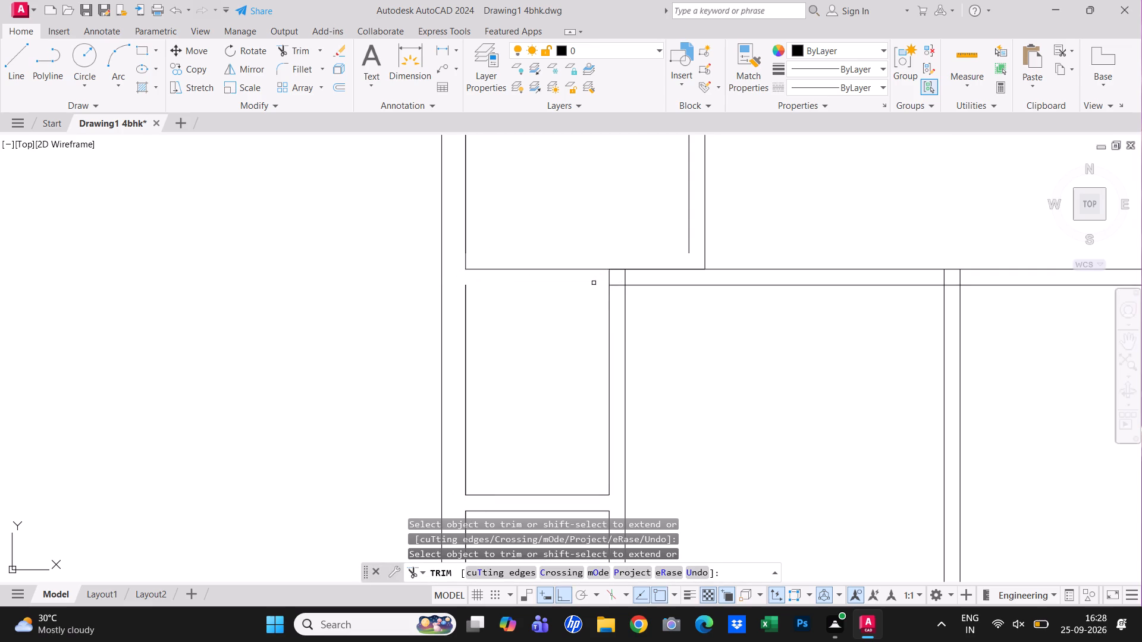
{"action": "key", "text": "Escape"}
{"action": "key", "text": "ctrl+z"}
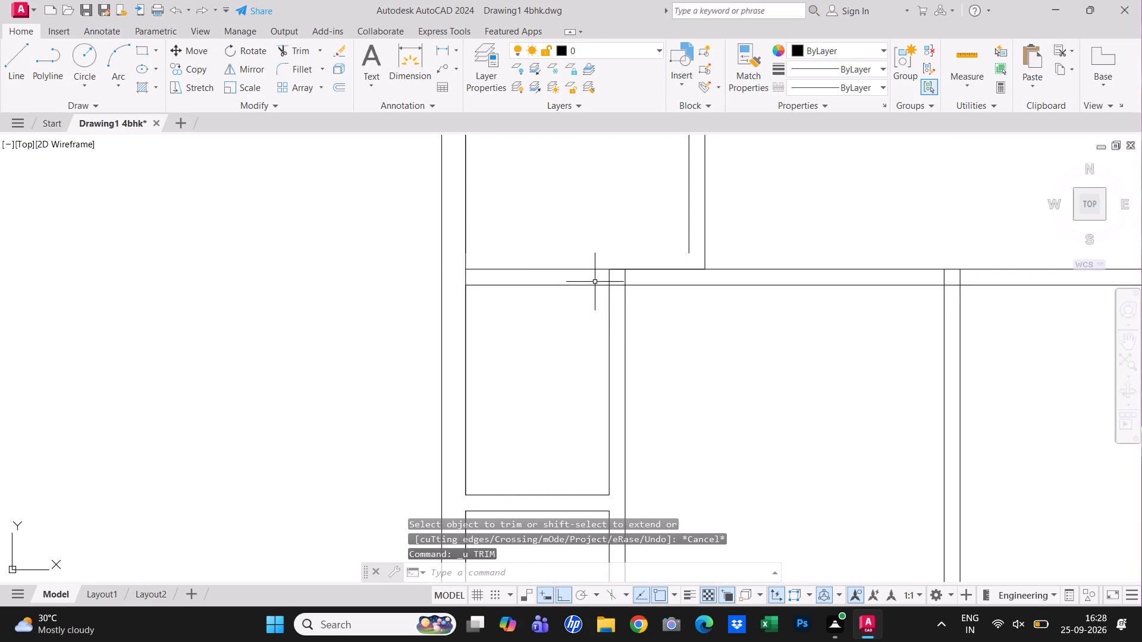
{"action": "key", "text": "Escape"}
Trim the vertical lines crossing the horizontal wall at its left end and at the narrow rooms' vertical wall, and end Trim.
{"action": "type", "text": "tr"}
{"action": "key", "text": "space"}
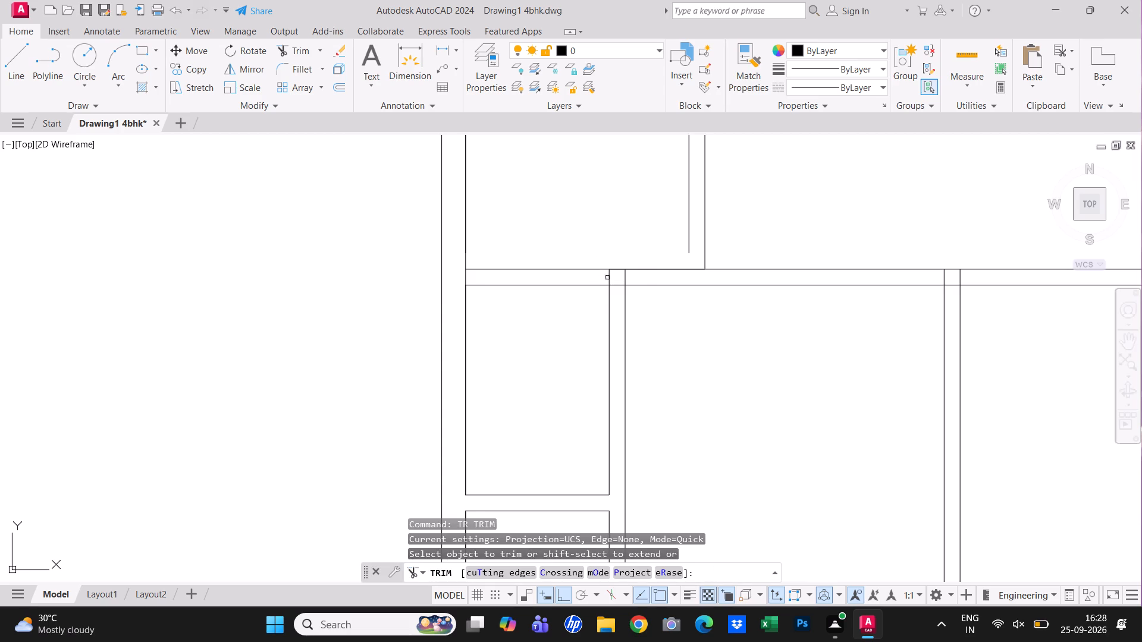
{"action": "left_click", "coordinate": [646, 276]}
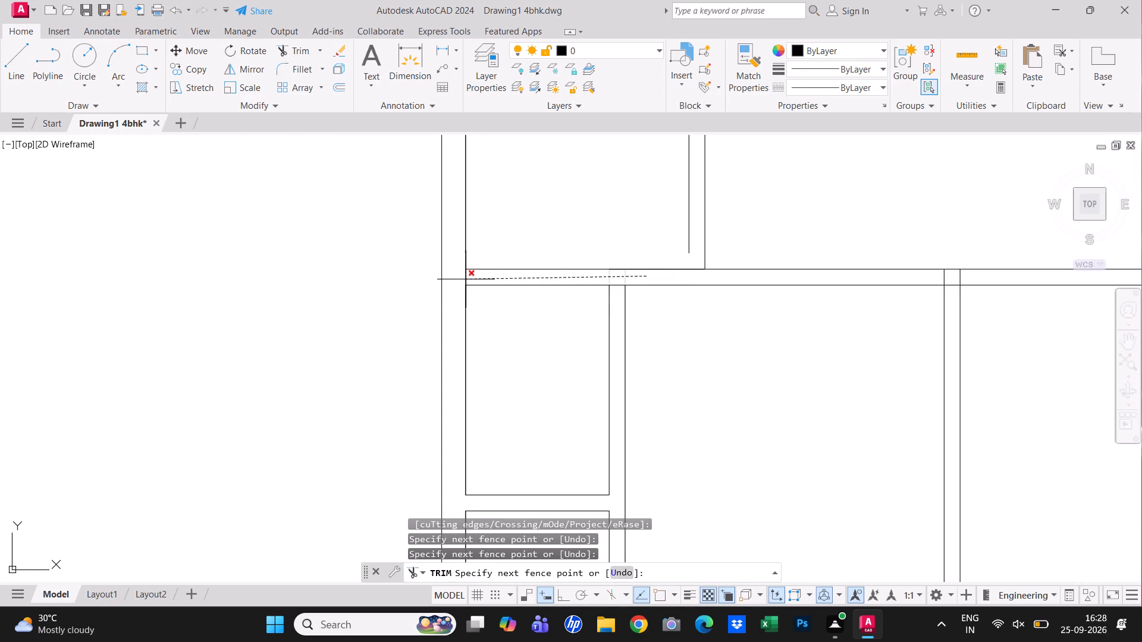
{"action": "left_click", "coordinate": [459, 278]}
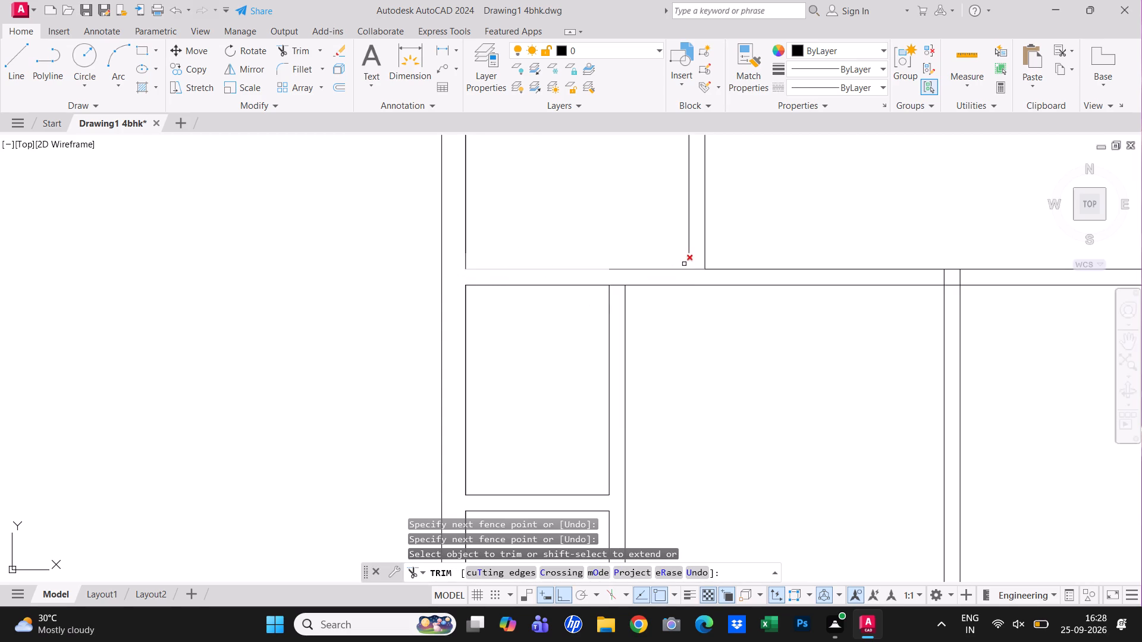
{"action": "scroll", "coordinate": [684, 263], "scroll_direction": "down", "scroll_amount": 1}
{"action": "scroll", "coordinate": [686, 264], "scroll_direction": "up", "scroll_amount": 1}
{"action": "key", "text": "Escape"}
Stretch the lower end of the upper vertical wall's left line down to the horizontal wall's upper line.
{"action": "left_click", "coordinate": [684, 242]}
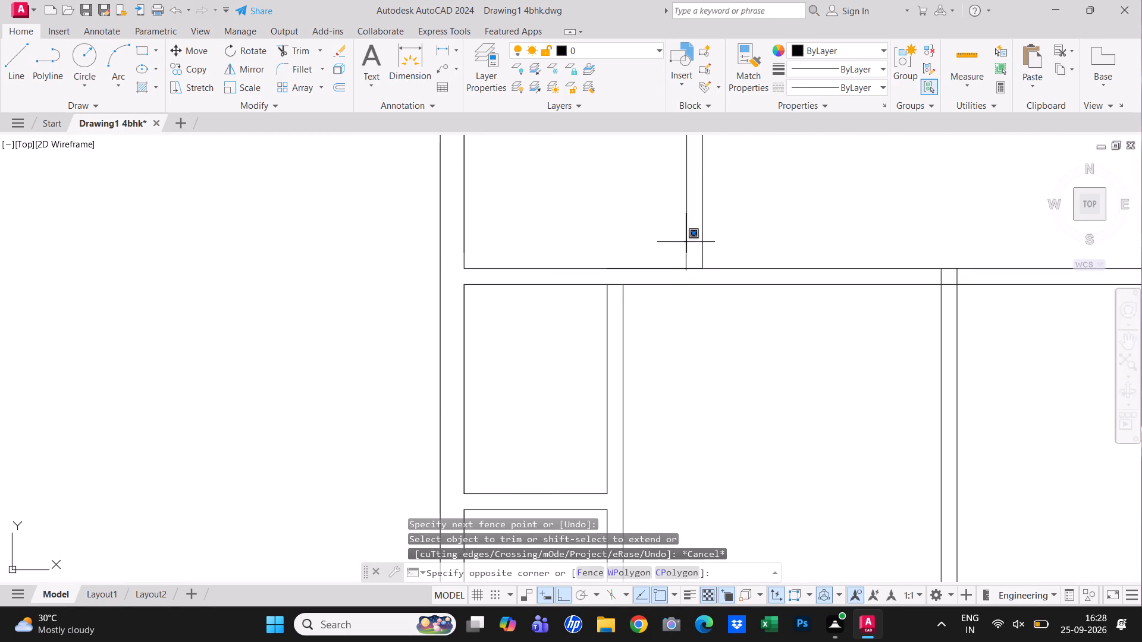
{"action": "key", "text": "Escape"}
{"action": "left_click", "coordinate": [686, 242]}
{"action": "left_click", "coordinate": [686, 252]}
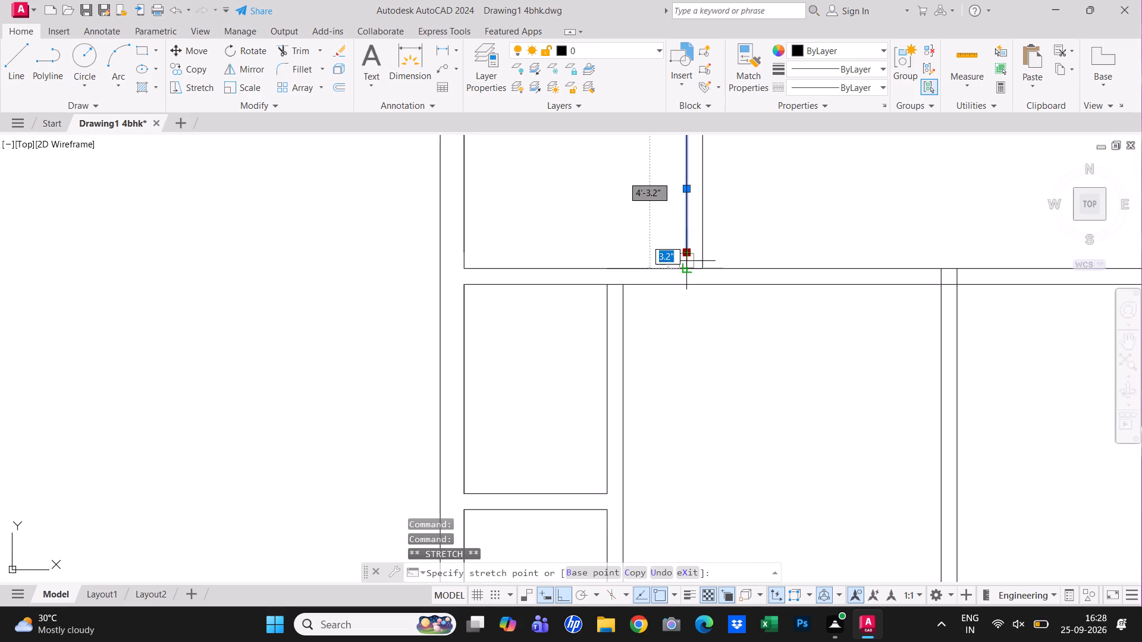
{"action": "left_click", "coordinate": [684, 268]}
{"action": "key", "text": "Escape"}
Trim away the short line overlapping the horizontal wall's upper line at its left end, and end Trim.
{"action": "type", "text": "tr"}
{"action": "key", "text": "space"}
{"action": "left_click", "coordinate": [692, 269]}
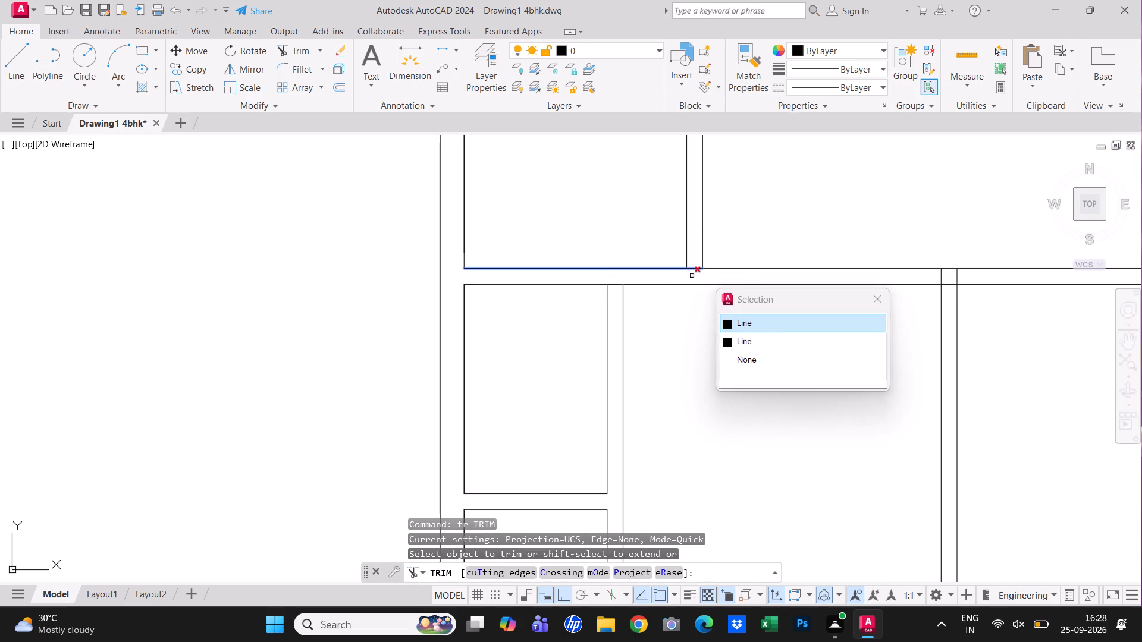
{"action": "key", "text": "Escape"}
{"action": "left_click", "coordinate": [660, 269]}
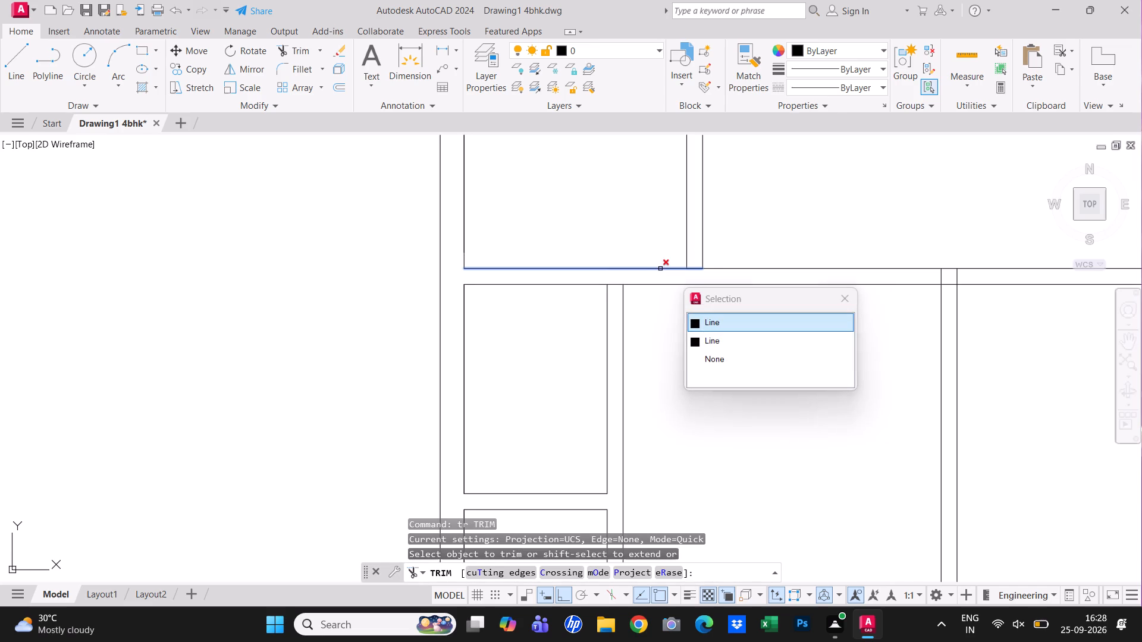
{"action": "left_click", "coordinate": [724, 320]}
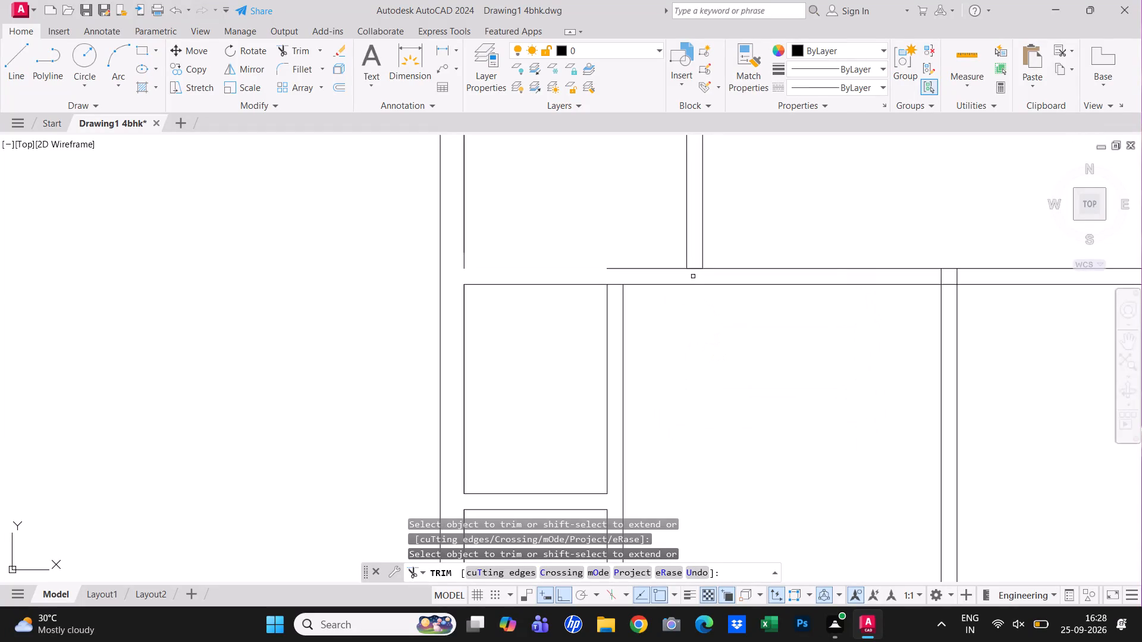
{"action": "left_click", "coordinate": [692, 270]}
{"action": "key", "text": "Escape"}
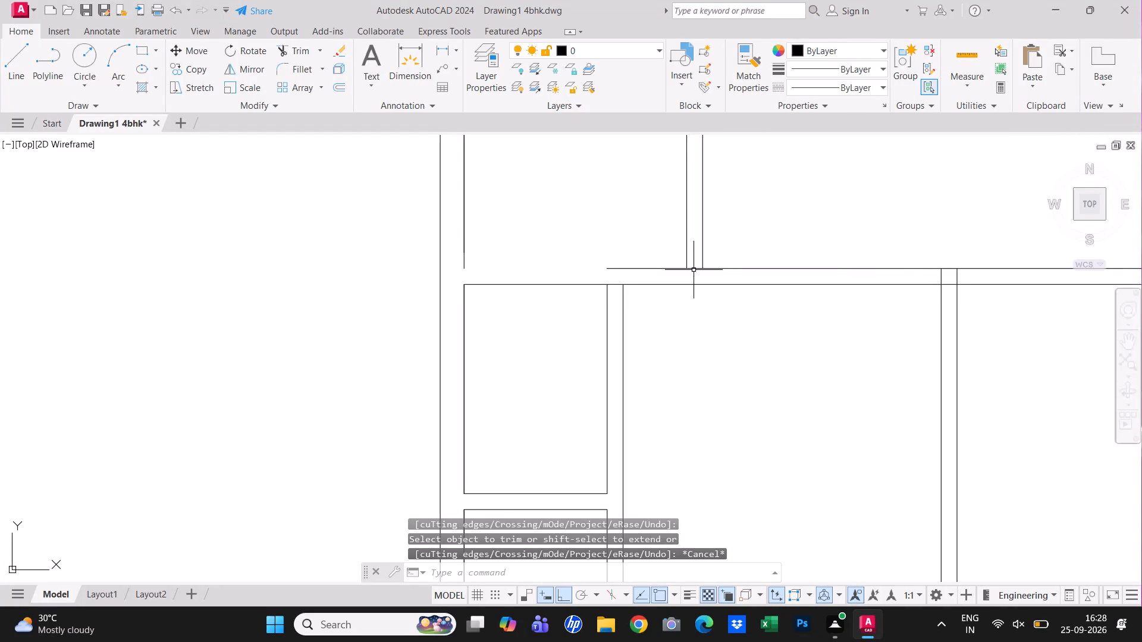
Stretch the left end of the horizontal wall's upper line to the left outer wall's inner line.
{"action": "left_click", "coordinate": [694, 269]}
{"action": "left_click", "coordinate": [611, 267]}
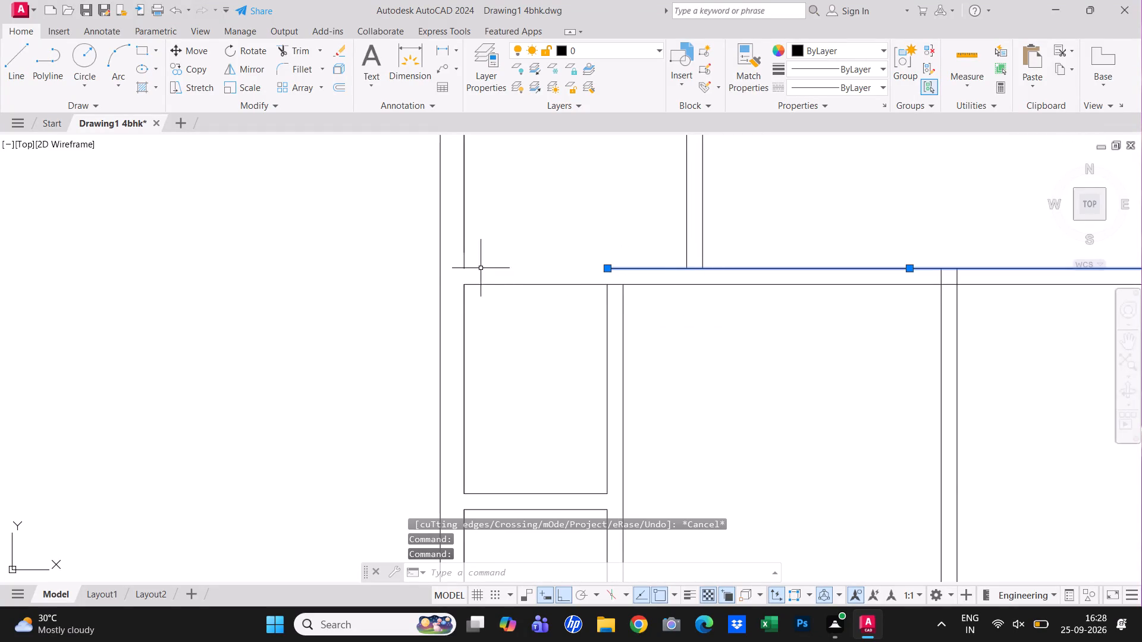
{"action": "left_click", "coordinate": [608, 268]}
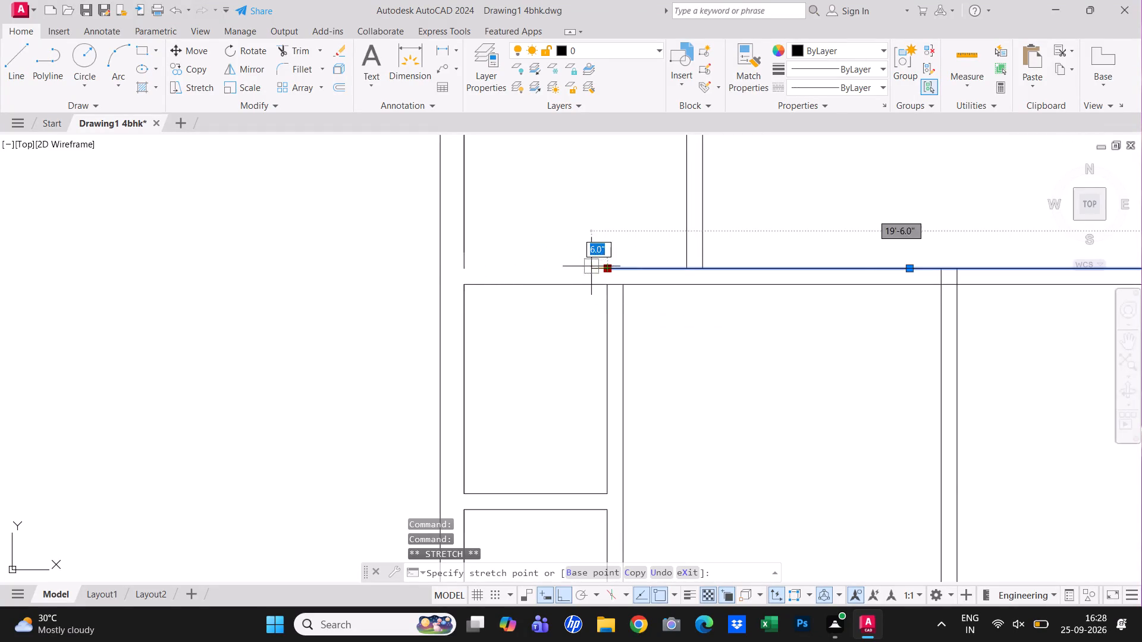
{"action": "left_click", "coordinate": [463, 269]}
{"action": "key", "text": "Escape"}
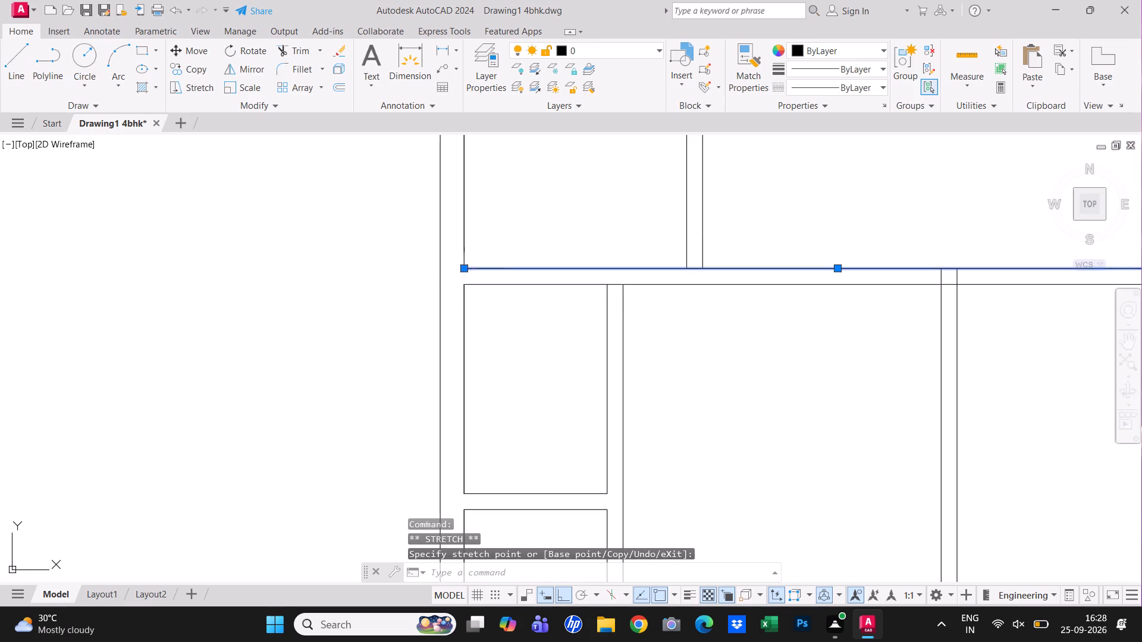
Trim the horizontal wall's upper line across the upper vertical wall's opening and clear the lower-right vertical wall's top junction.
{"action": "key", "text": "t"}
{"action": "key", "text": "r"}
{"action": "key", "text": "space"}
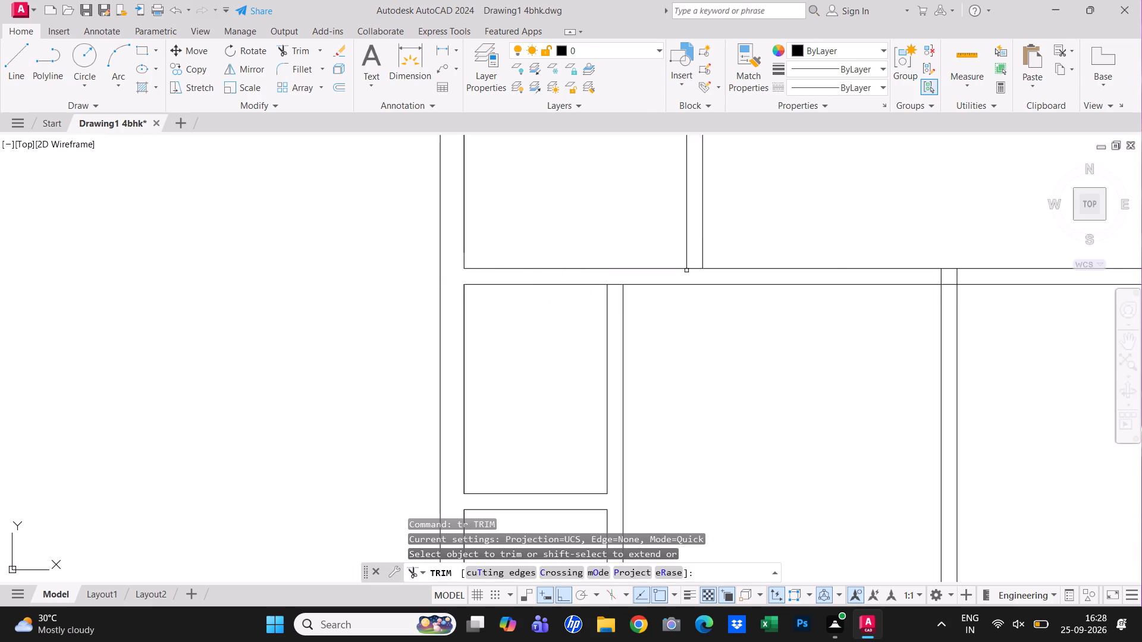
{"action": "left_click", "coordinate": [693, 269]}
{"action": "scroll", "coordinate": [820, 319], "scroll_direction": "down", "scroll_amount": 1}
{"action": "middle_click_drag", "start_coordinate": [819, 320], "coordinate": [738, 339]}
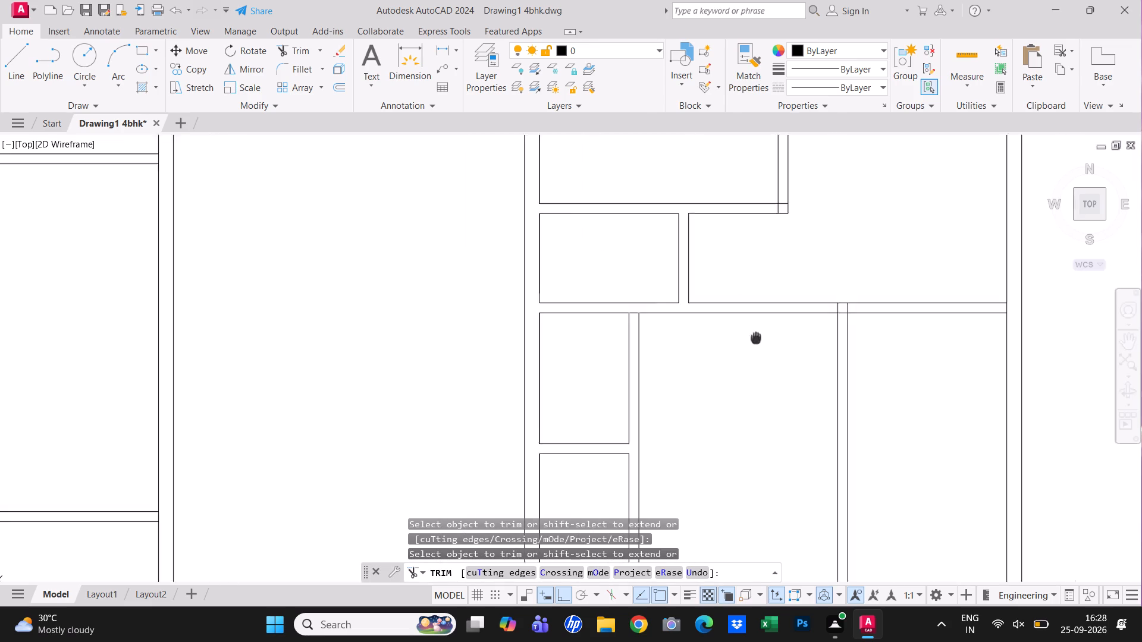
{"action": "middle_click_drag", "start_coordinate": [738, 339], "coordinate": [717, 335]}
{"action": "scroll", "coordinate": [802, 297], "scroll_direction": "up", "scroll_amount": 1}
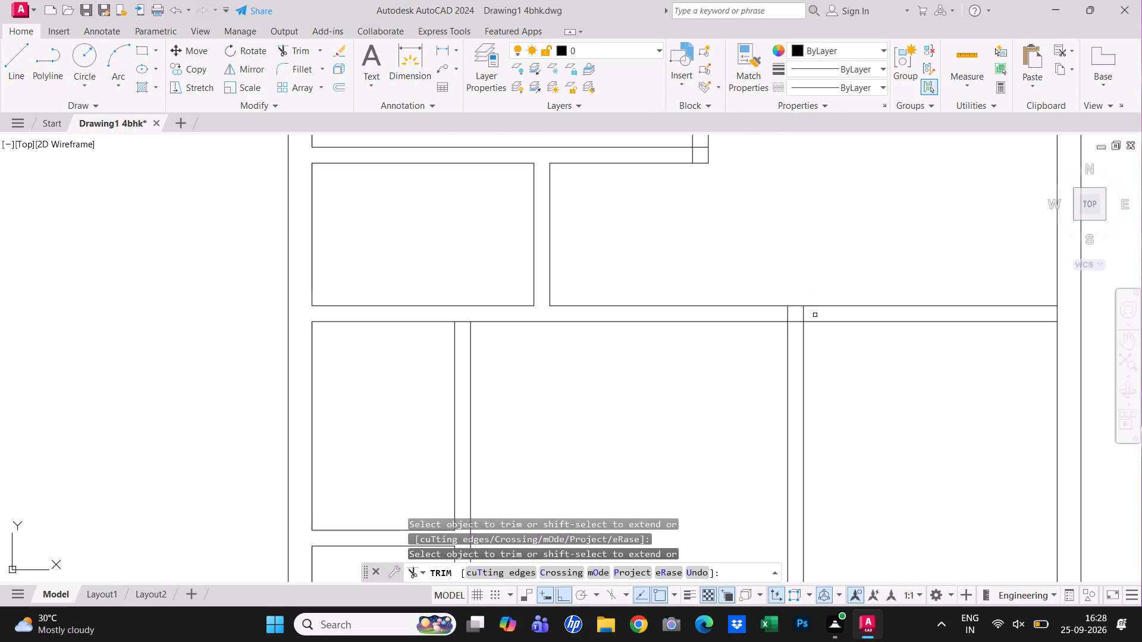
{"action": "left_click_drag", "start_coordinate": [812, 312], "coordinate": [804, 311]}
{"action": "left_click", "coordinate": [773, 310]}
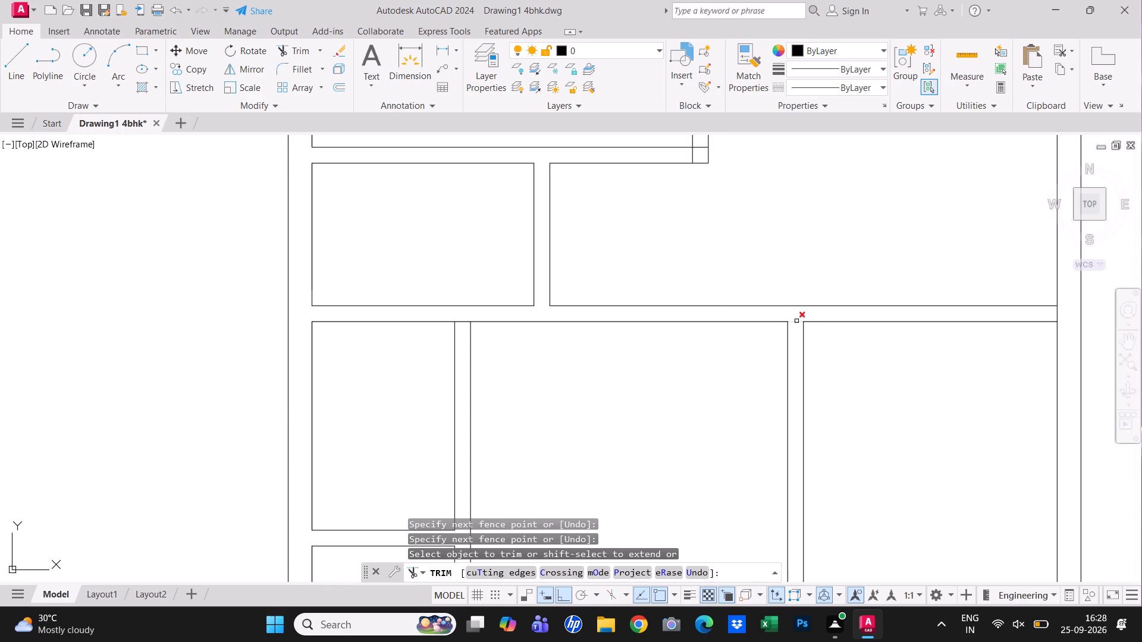
{"action": "left_click", "coordinate": [796, 321]}
Trim the bottom wall's inner line at the lower-right vertical wall's foot and the right wall's inner line at the horizontal wall's end.
{"action": "scroll", "coordinate": [720, 307], "scroll_direction": "down", "scroll_amount": 3}
{"action": "scroll", "coordinate": [739, 417], "scroll_direction": "up", "scroll_amount": 3}
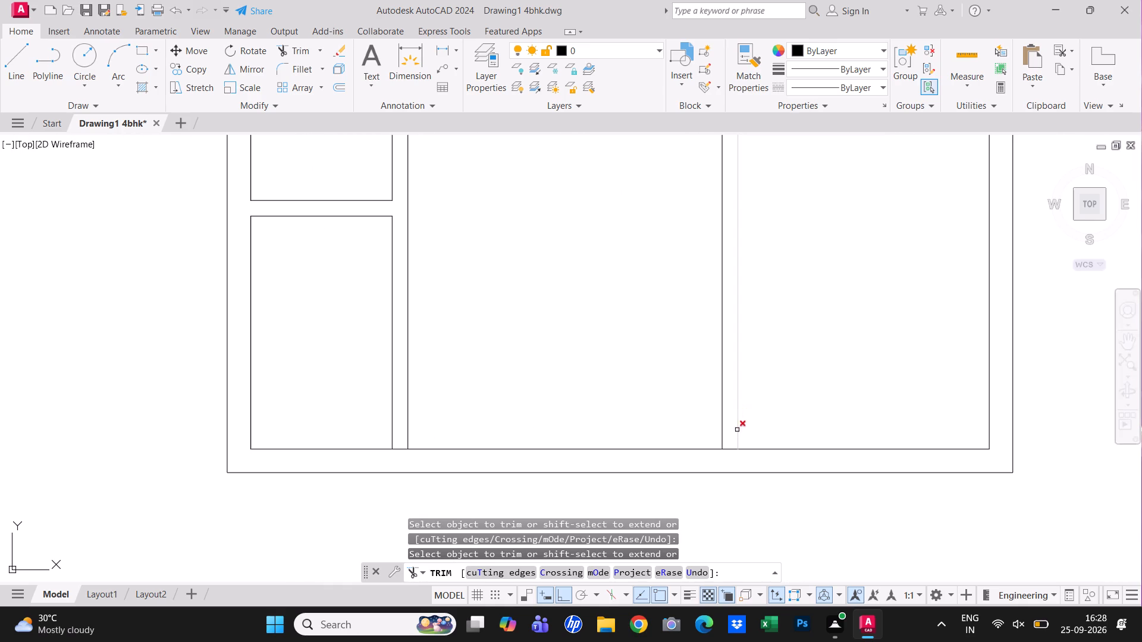
{"action": "left_click", "coordinate": [731, 448]}
{"action": "scroll", "coordinate": [821, 366], "scroll_direction": "down", "scroll_amount": 2}
{"action": "middle_click_drag", "start_coordinate": [815, 380], "coordinate": [773, 421]}
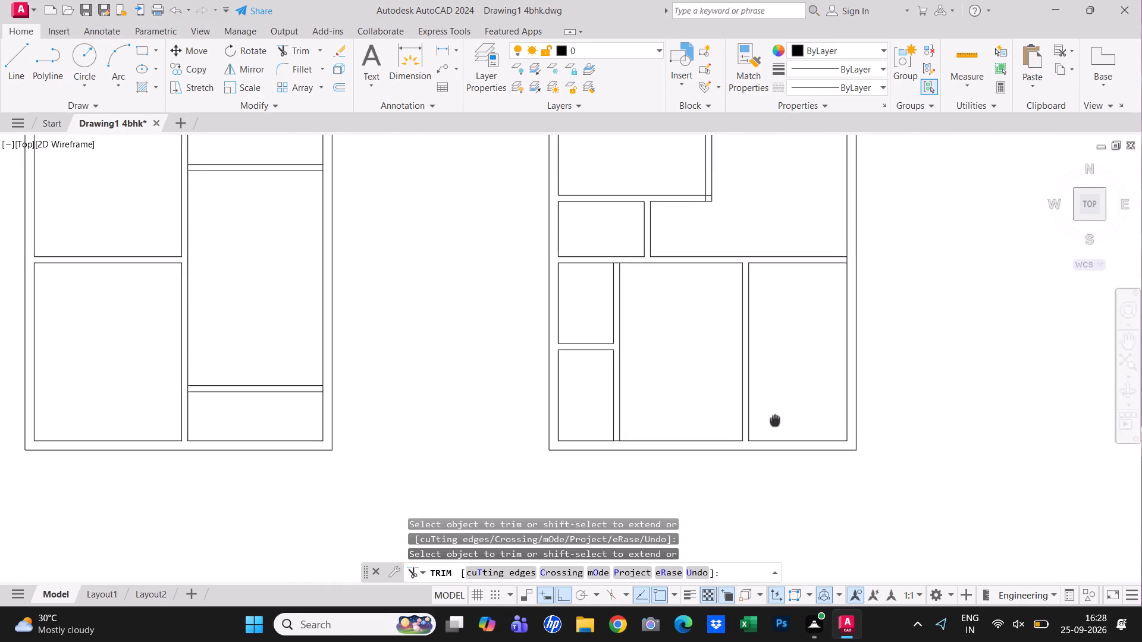
{"action": "middle_click_drag", "start_coordinate": [773, 421], "coordinate": [763, 423]}
{"action": "scroll", "coordinate": [854, 265], "scroll_direction": "up", "scroll_amount": 3}
{"action": "left_click_drag", "start_coordinate": [781, 266], "coordinate": [780, 266]}
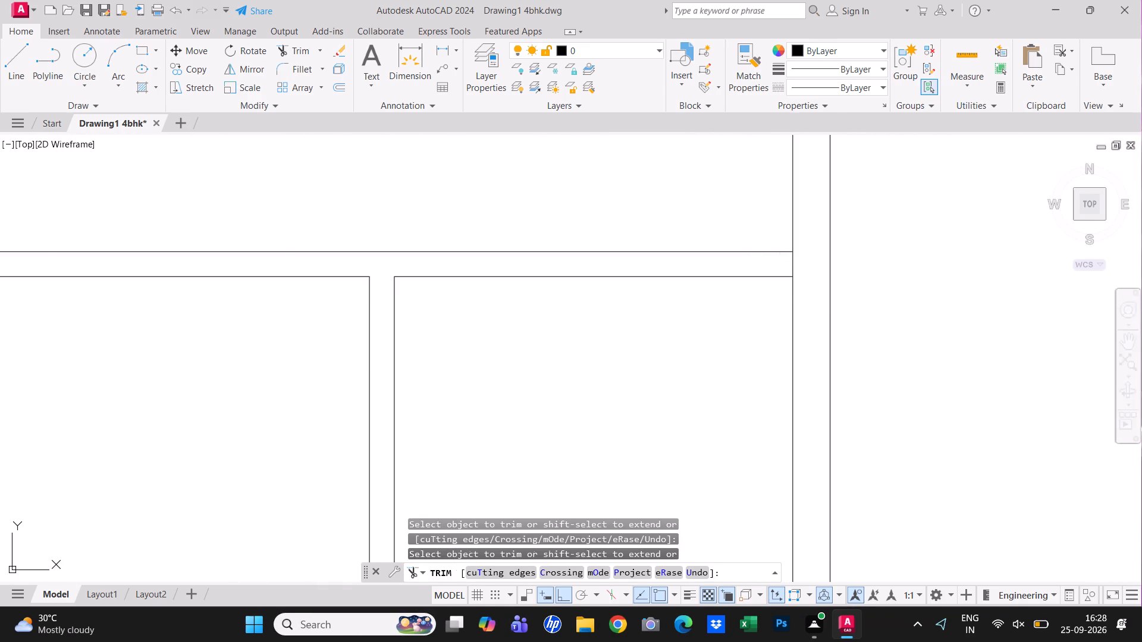
{"action": "left_click_drag", "start_coordinate": [780, 266], "coordinate": [787, 266]}
{"action": "left_click", "coordinate": [804, 266]}
{"action": "key", "text": "Escape"}
{"action": "scroll", "coordinate": [771, 280], "scroll_direction": "down", "scroll_amount": 2}
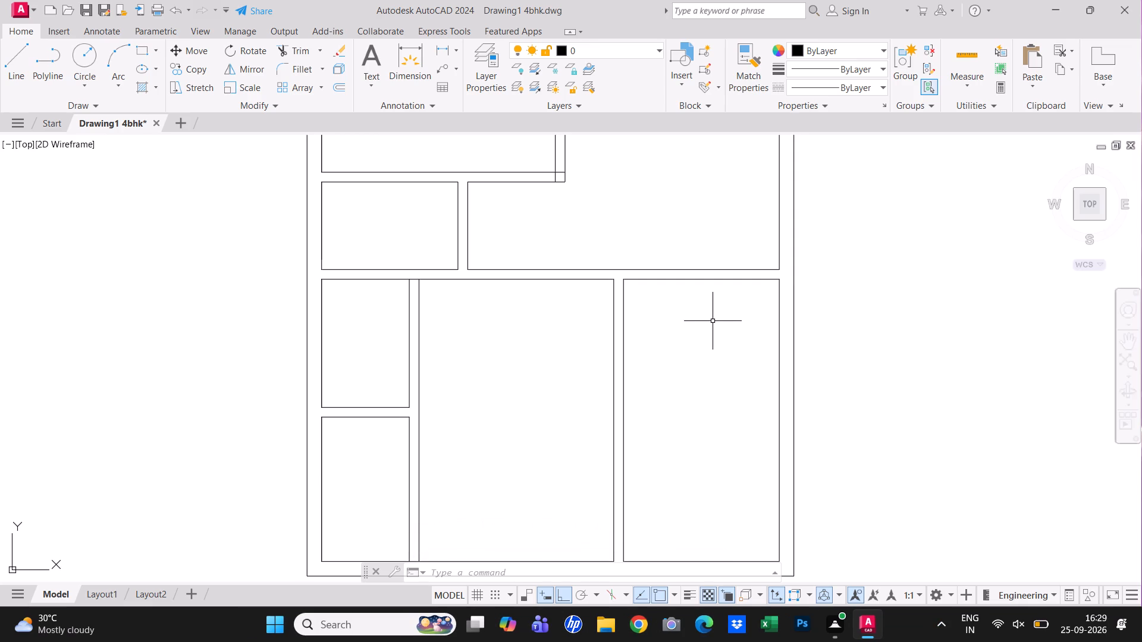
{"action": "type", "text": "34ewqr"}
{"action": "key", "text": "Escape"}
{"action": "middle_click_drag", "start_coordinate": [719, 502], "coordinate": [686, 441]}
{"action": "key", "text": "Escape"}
Save the drawing.
{"action": "key", "text": "ctrl+s"}
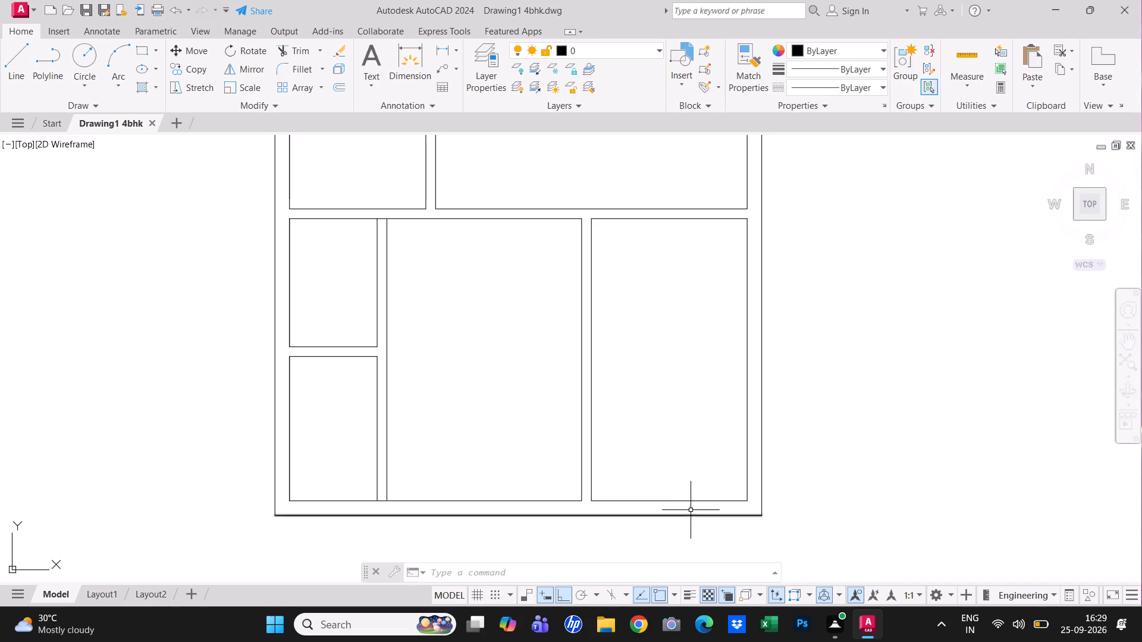
Measure the width and height of the second floor's lower-right room.
{"action": "left_click", "coordinate": [963, 61]}
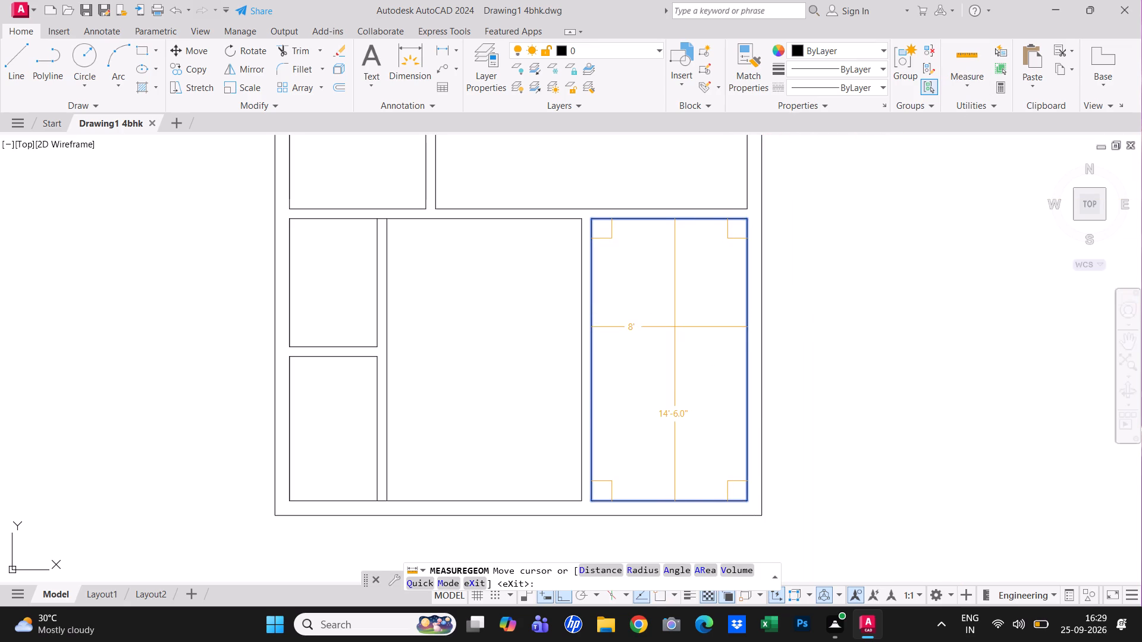
{"action": "key", "text": "Escape"}
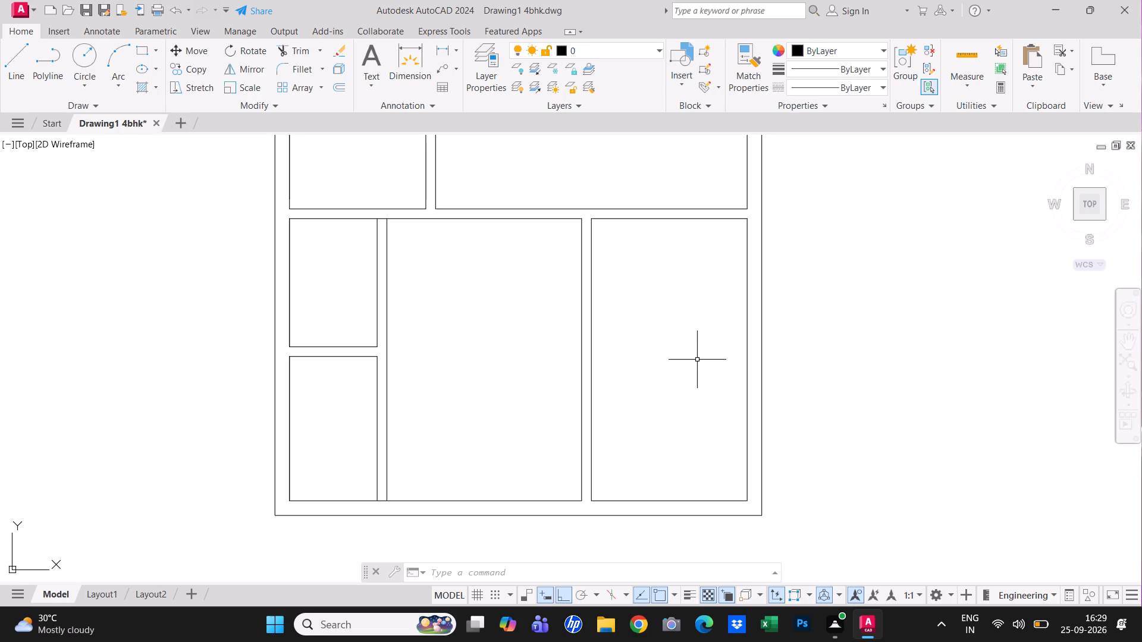
Offset the lower-right room's top line 10' down, and offset the new line 6" down to form a wall.
{"action": "key", "text": "Escape"}
{"action": "type", "text": "o t"}
{"action": "key", "text": "space"}
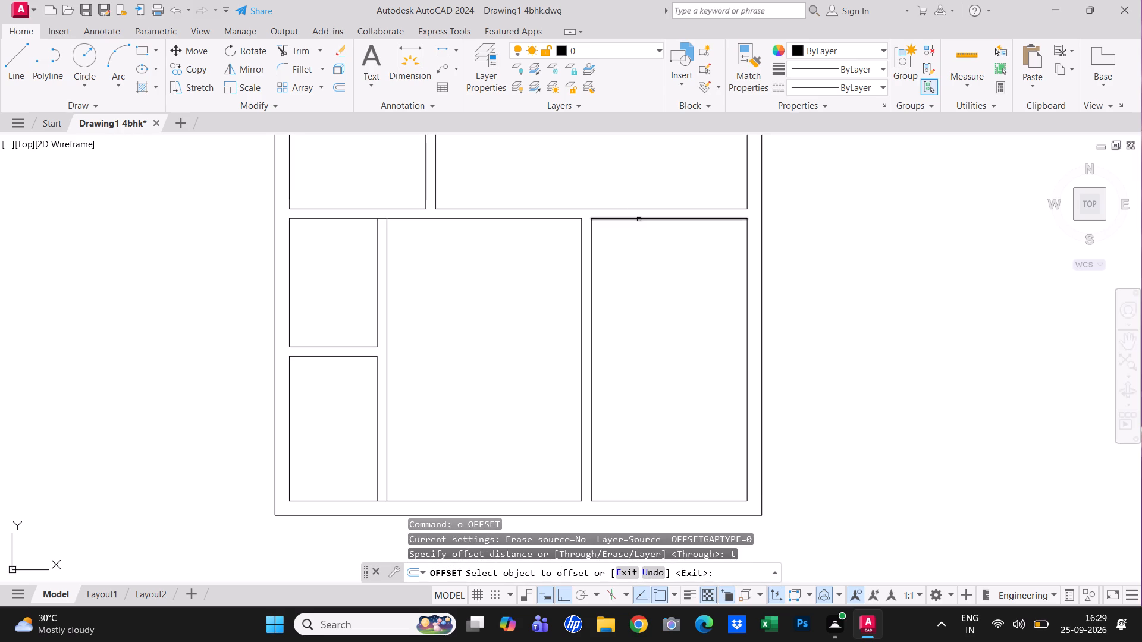
{"action": "left_click", "coordinate": [639, 219]}
{"action": "type", "text": "10'"}
{"action": "key", "text": "Return"}
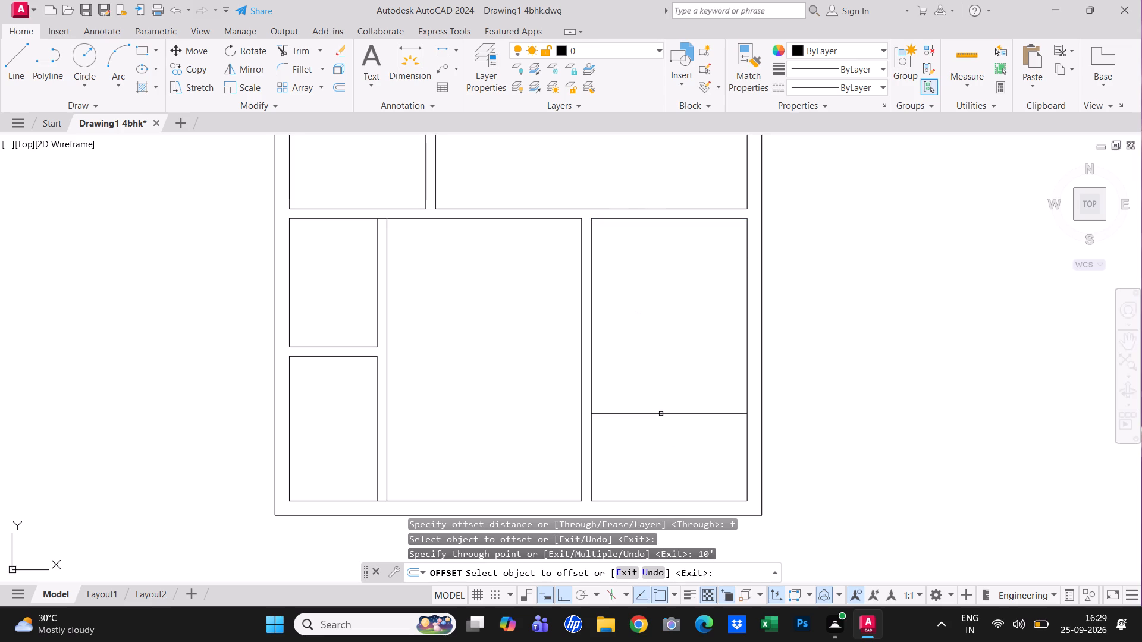
{"action": "left_click", "coordinate": [659, 412]}
{"action": "type", "text": "6\""}
{"action": "key", "text": "Return"}
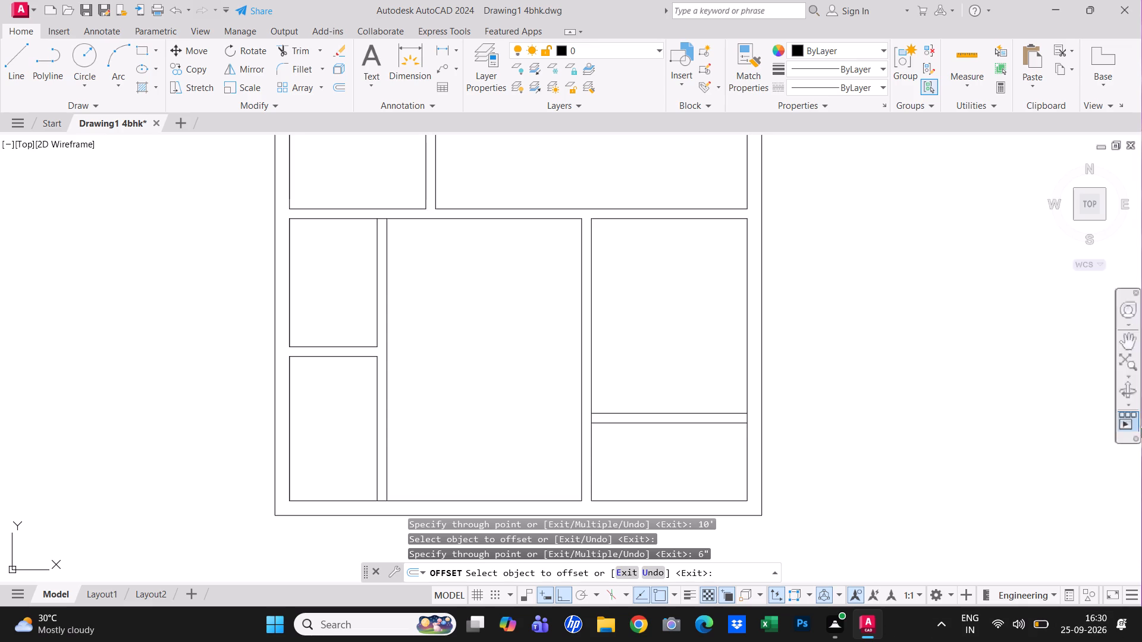
Offset the right wall's inner line 3' into the lower-right room, and offset the new line 2" back toward the right wall.
{"action": "left_click", "coordinate": [747, 464]}
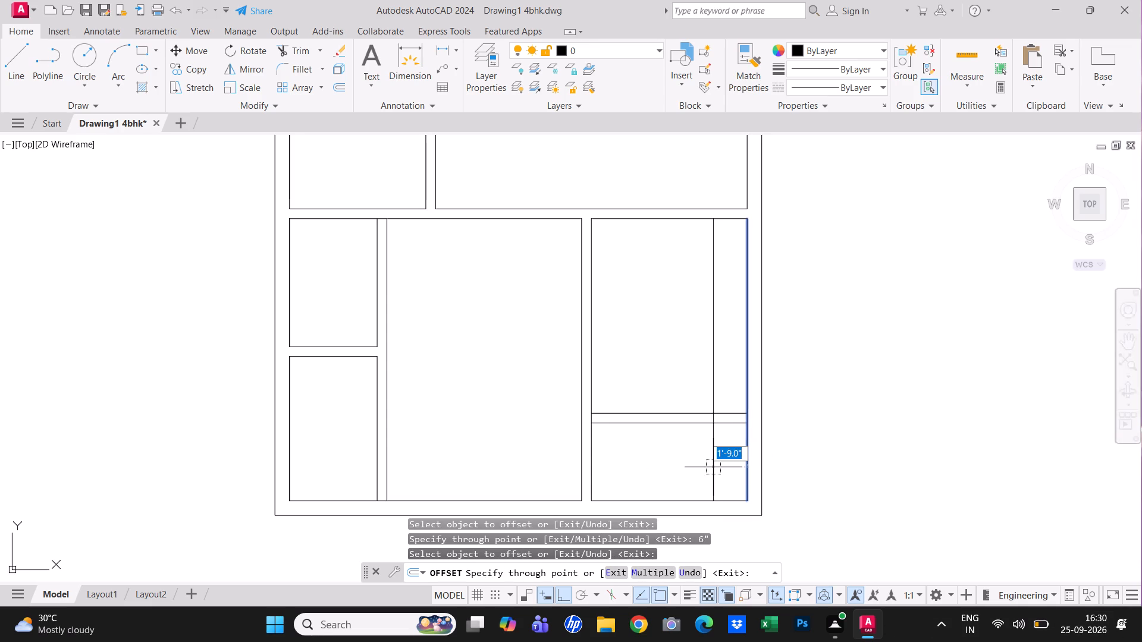
{"action": "type", "text": "3'"}
{"action": "key", "text": "Return"}
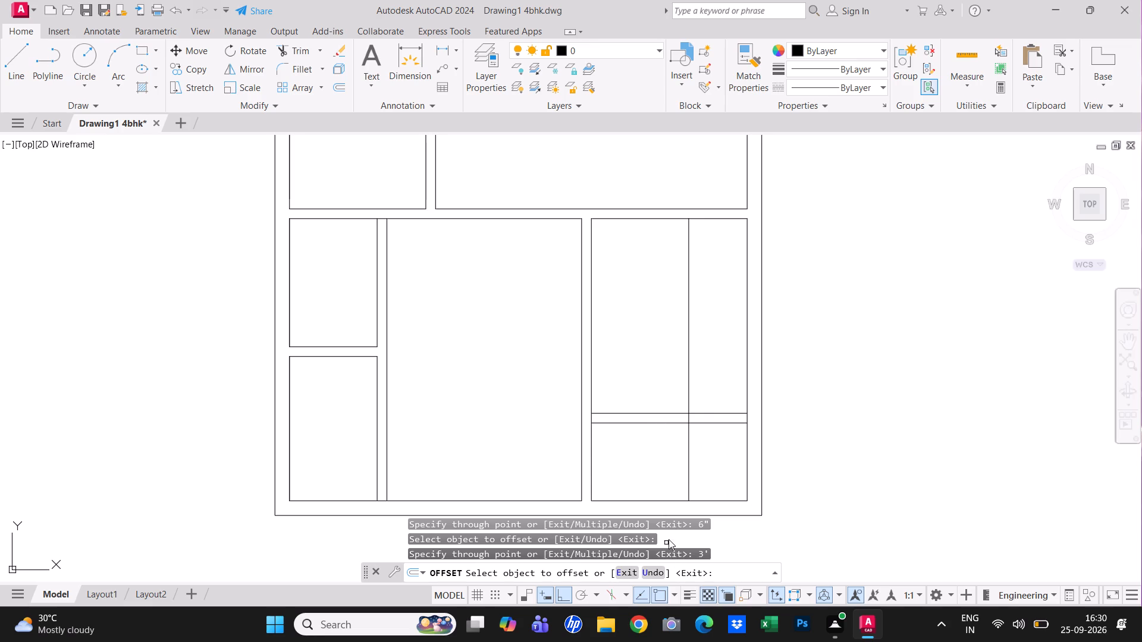
{"action": "left_click", "coordinate": [689, 493]}
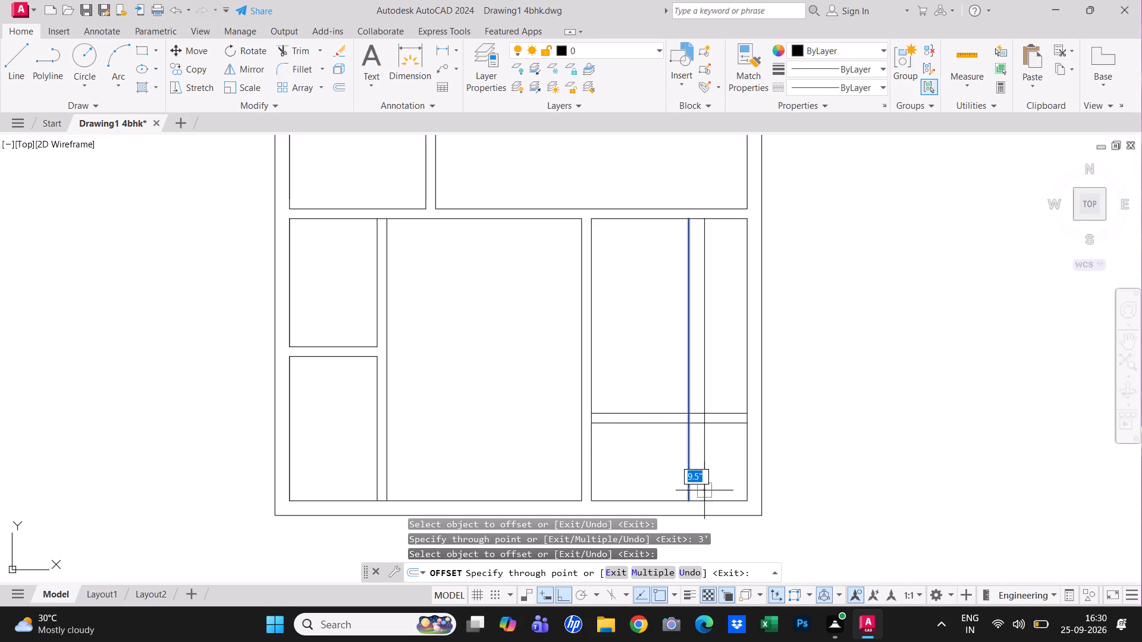
{"action": "type", "text": "2\""}
{"action": "key", "text": "Return"}
{"action": "key", "text": "Escape"}
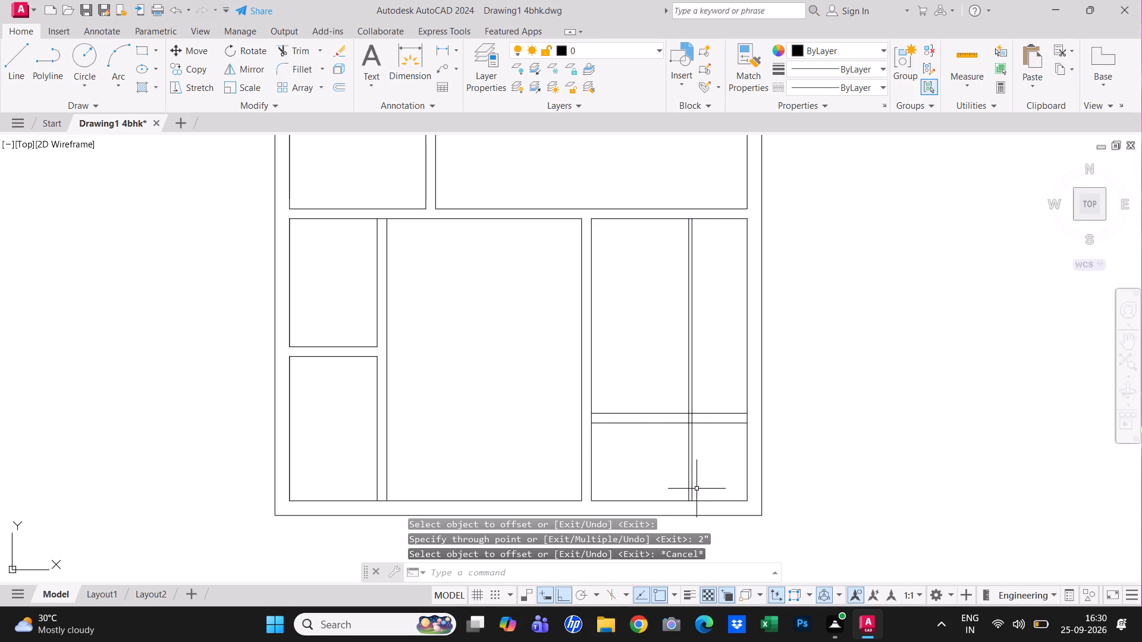
Trim the thin partition's lines above and within the new 6" wall, and clear the side lines crossing that wall's ends.
{"action": "type", "text": "tr"}
{"action": "key", "text": "space"}
{"action": "left_click_drag", "start_coordinate": [717, 394], "coordinate": [712, 394]}
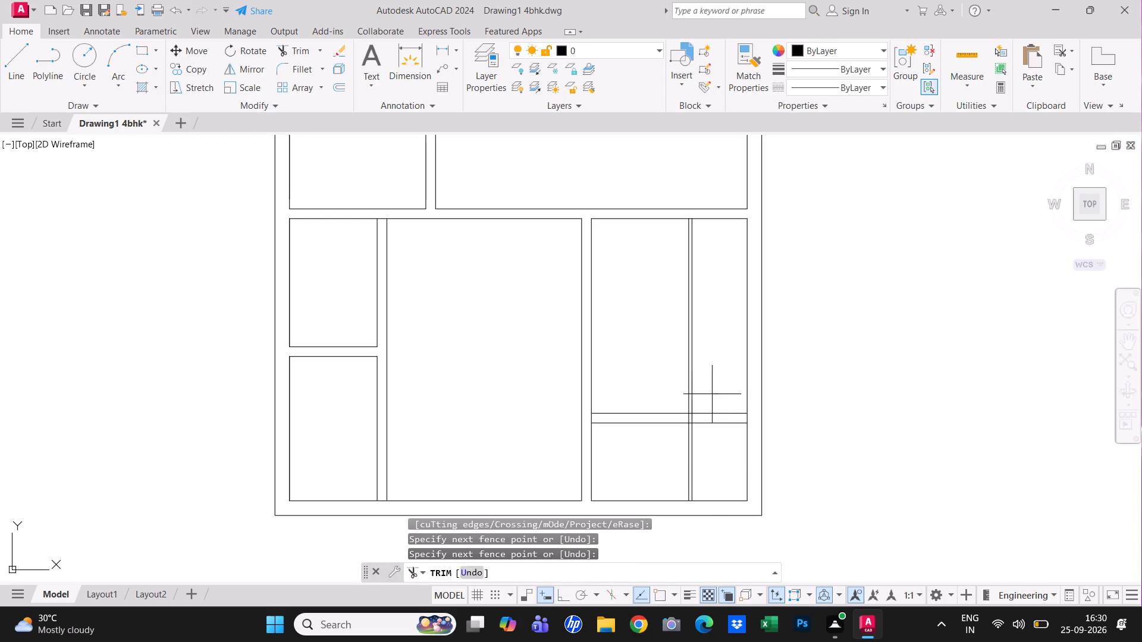
{"action": "left_click", "coordinate": [630, 391]}
{"action": "left_click", "coordinate": [747, 419]}
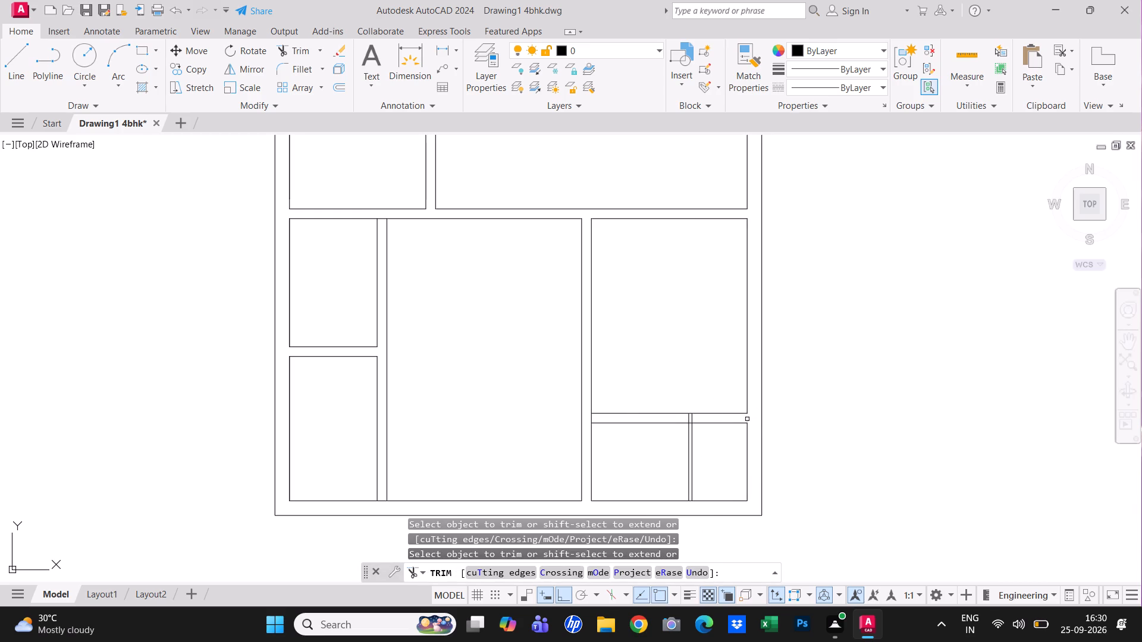
{"action": "left_click", "coordinate": [677, 419]}
{"action": "left_click", "coordinate": [698, 418]}
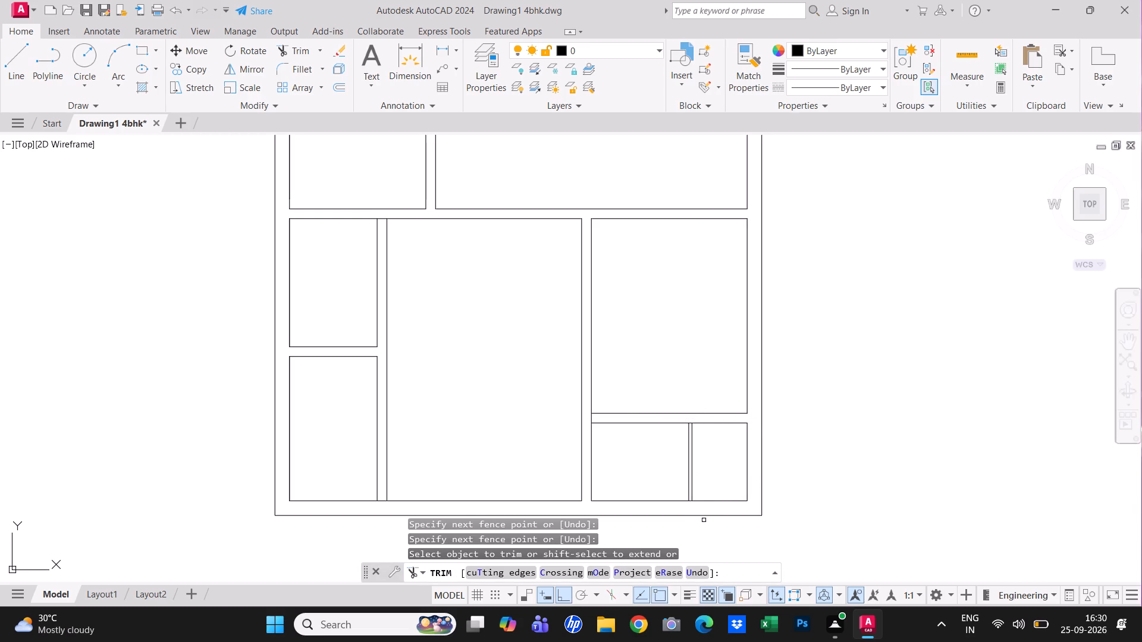
{"action": "left_click", "coordinate": [592, 420]}
{"action": "left_click", "coordinate": [645, 468]}
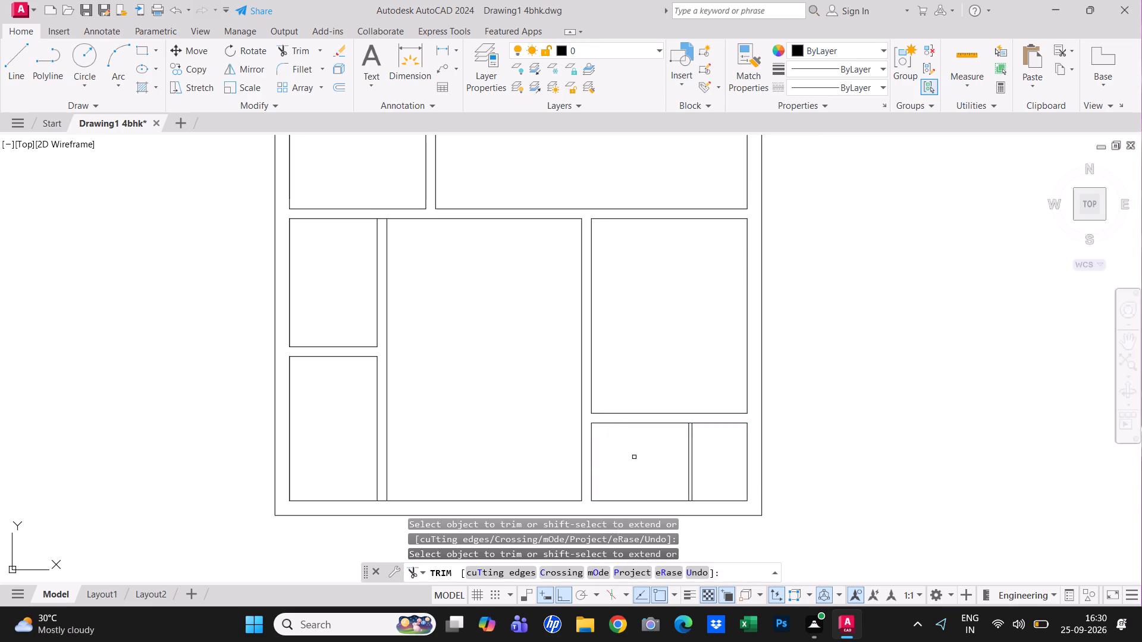
{"action": "key", "text": "Escape"}
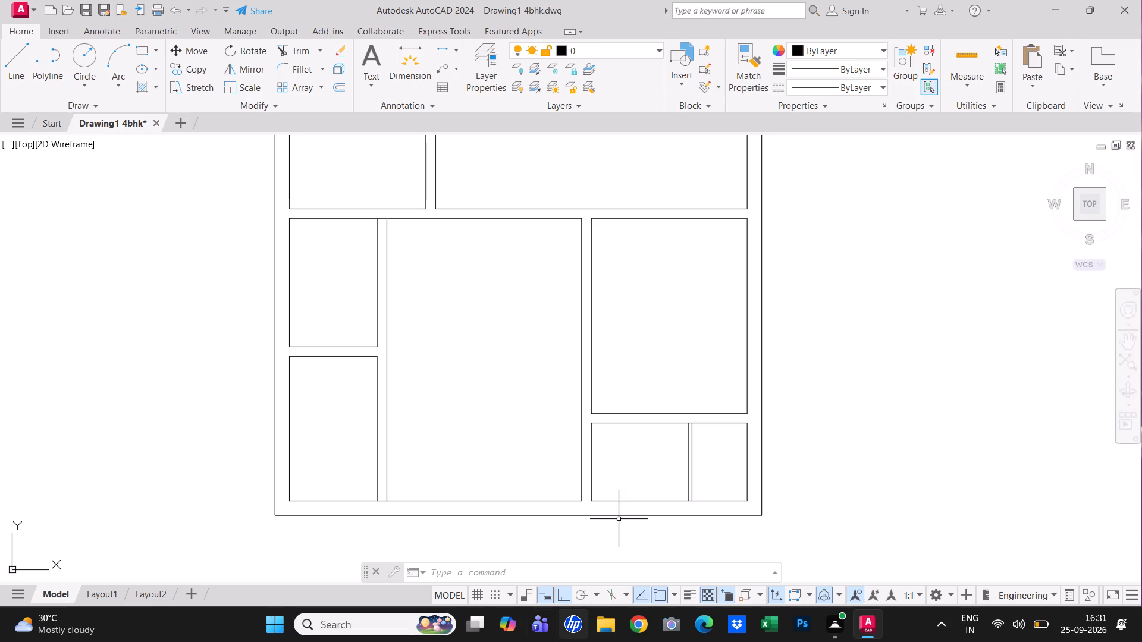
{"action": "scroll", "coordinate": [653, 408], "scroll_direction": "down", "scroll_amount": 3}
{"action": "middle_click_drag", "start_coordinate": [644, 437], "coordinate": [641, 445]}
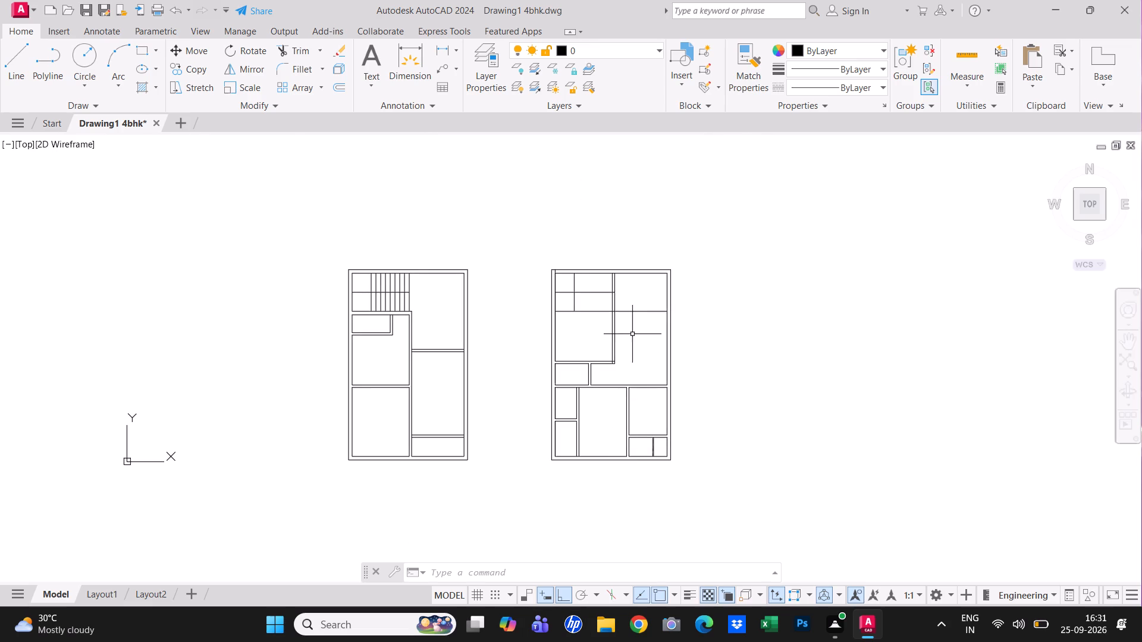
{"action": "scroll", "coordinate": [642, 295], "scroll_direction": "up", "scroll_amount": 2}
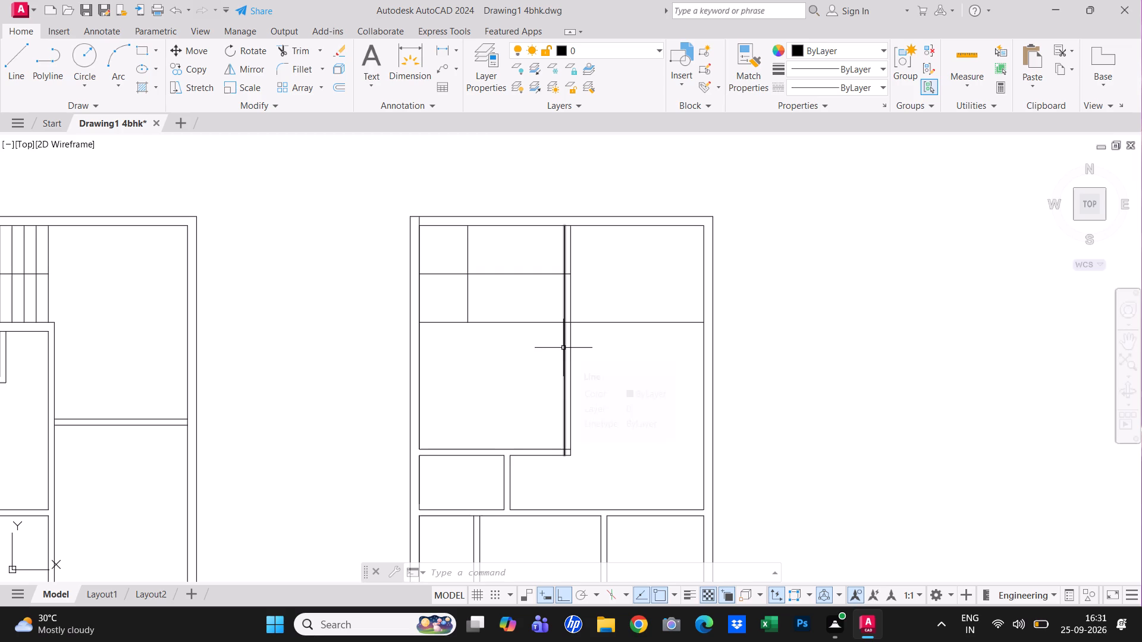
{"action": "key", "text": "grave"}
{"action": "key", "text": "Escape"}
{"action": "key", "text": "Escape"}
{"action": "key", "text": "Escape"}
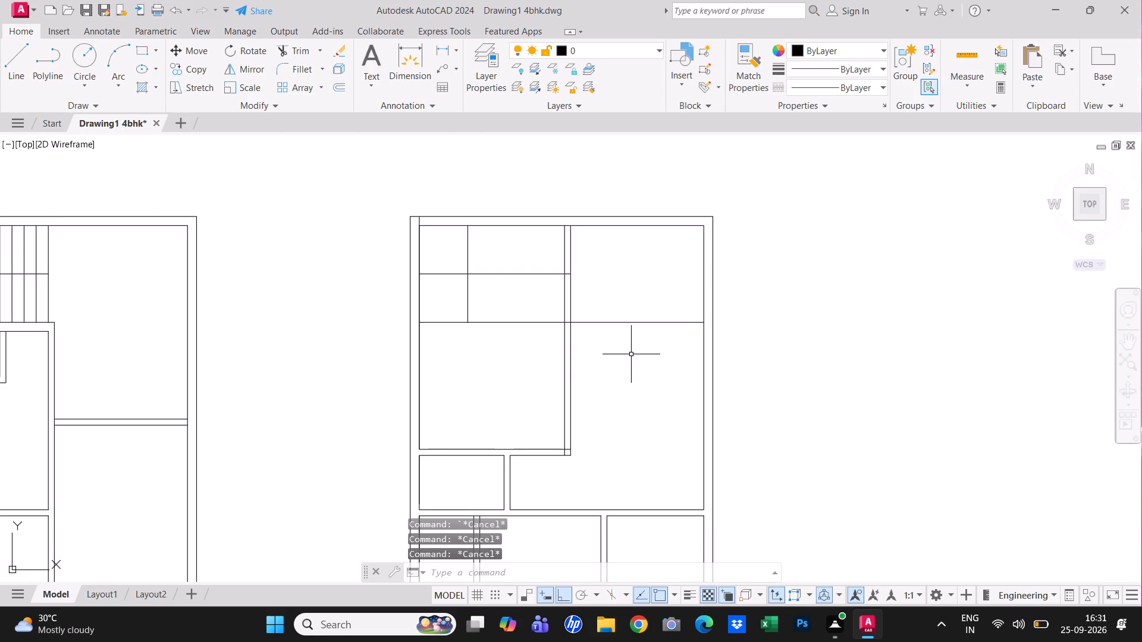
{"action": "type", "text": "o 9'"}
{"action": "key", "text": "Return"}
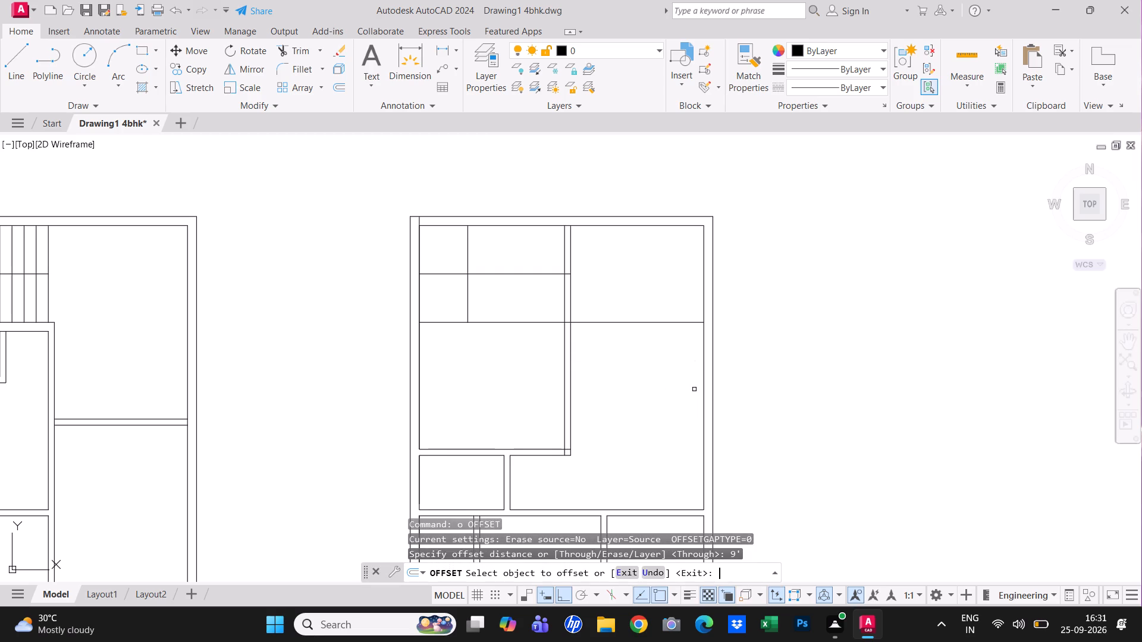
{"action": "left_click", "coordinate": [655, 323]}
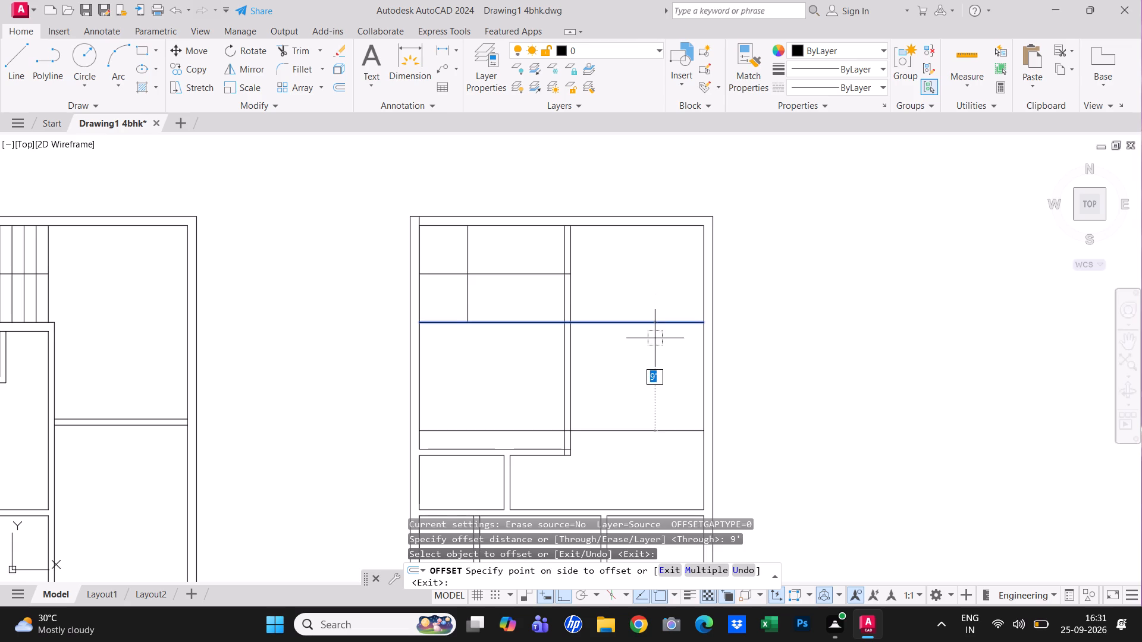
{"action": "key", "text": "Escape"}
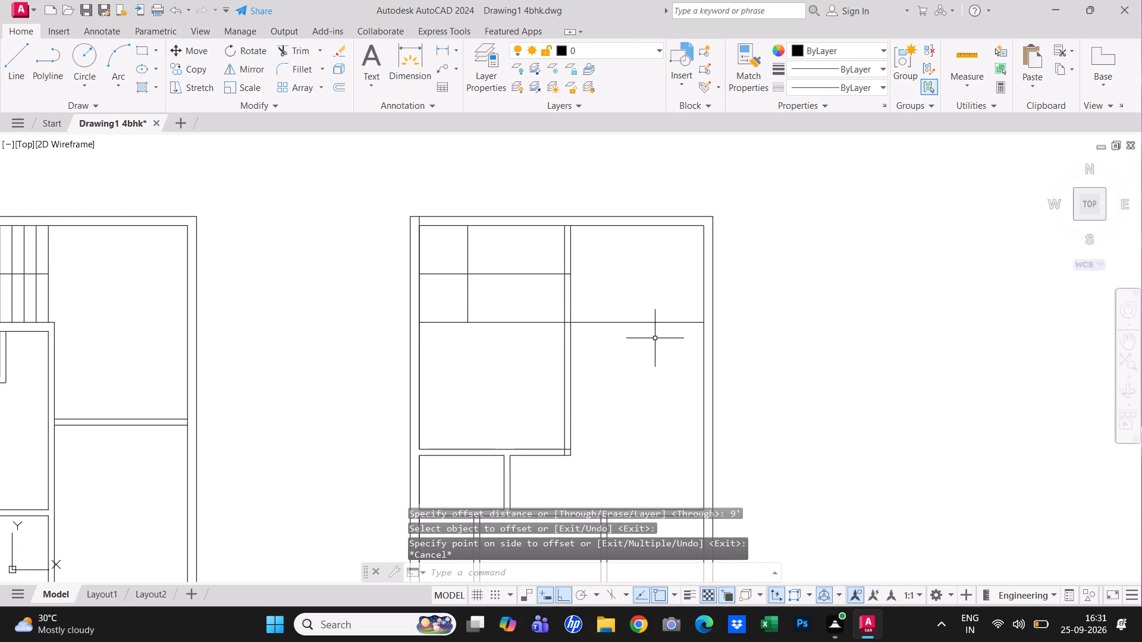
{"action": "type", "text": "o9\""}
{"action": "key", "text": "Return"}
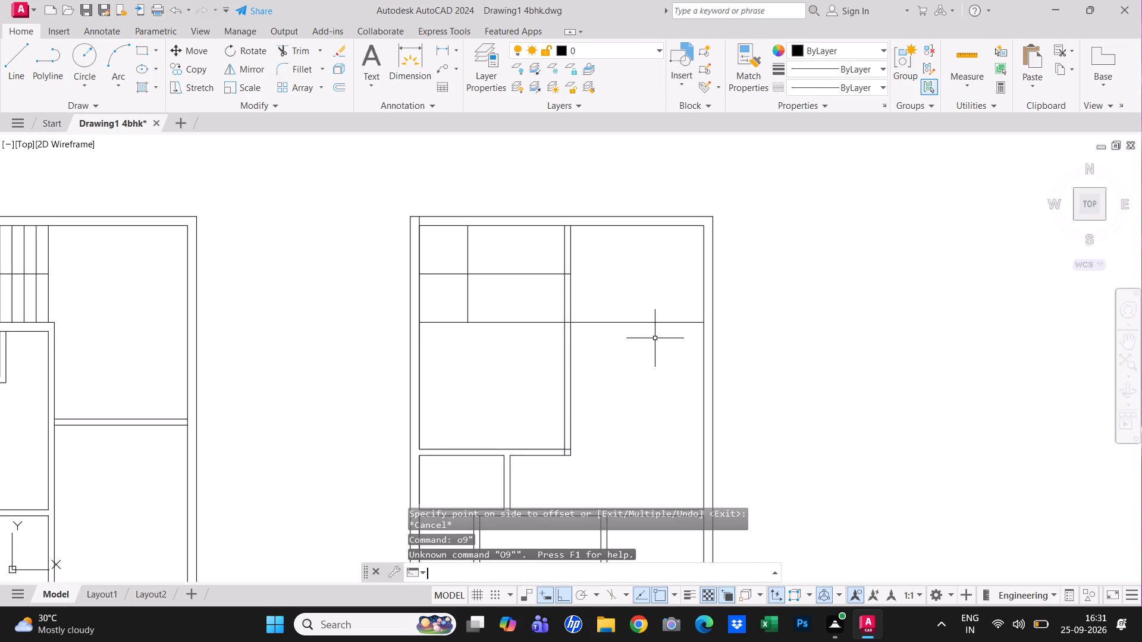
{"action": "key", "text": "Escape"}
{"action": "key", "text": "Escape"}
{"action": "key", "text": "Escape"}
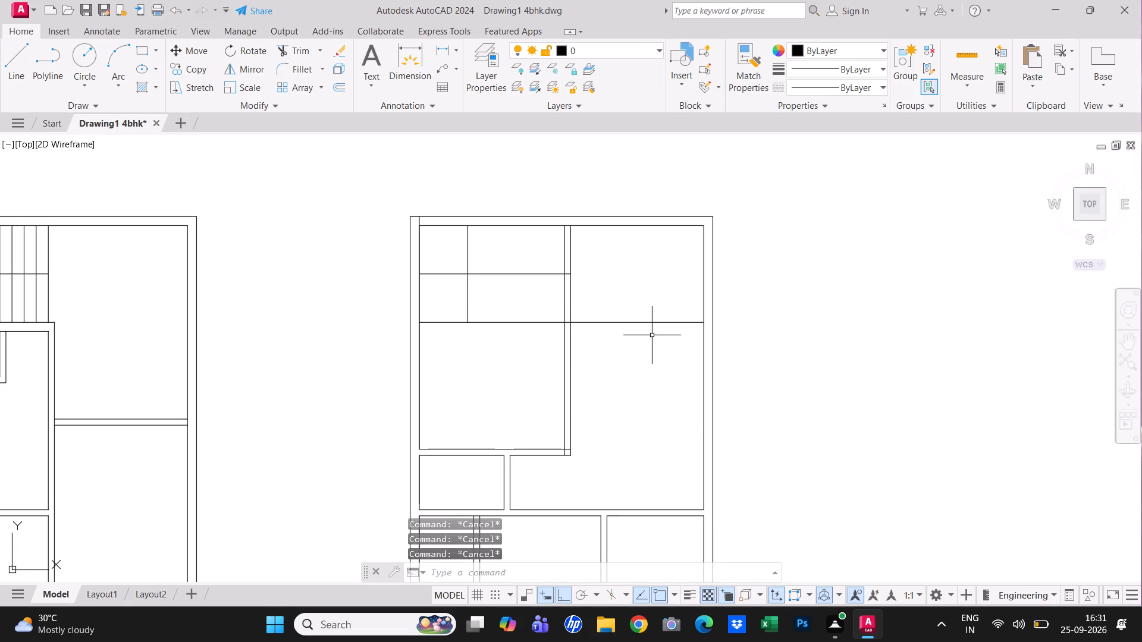
Offset the horizontal line along the second-floor staircase's lower edge 9" down to form a full-width wall.
{"action": "type", "text": "o"}
{"action": "key", "text": "space"}
{"action": "type", "text": "9\""}
{"action": "key", "text": "Return"}
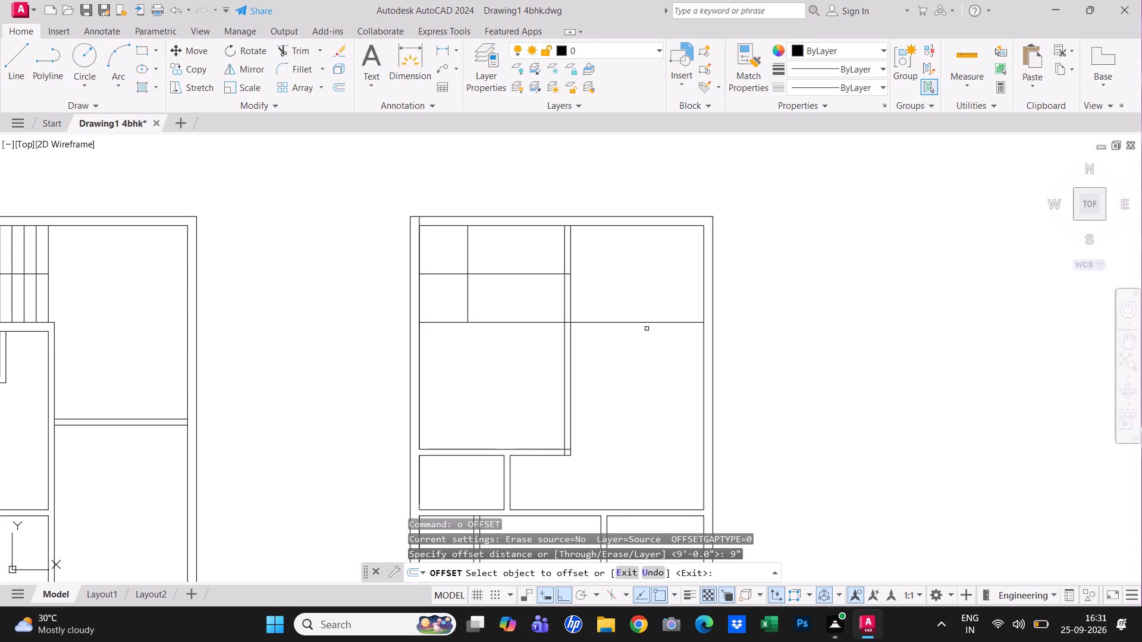
{"action": "left_click_drag", "start_coordinate": [645, 323], "coordinate": [645, 335]}
{"action": "left_click", "coordinate": [633, 371]}
{"action": "key", "text": "Escape"}
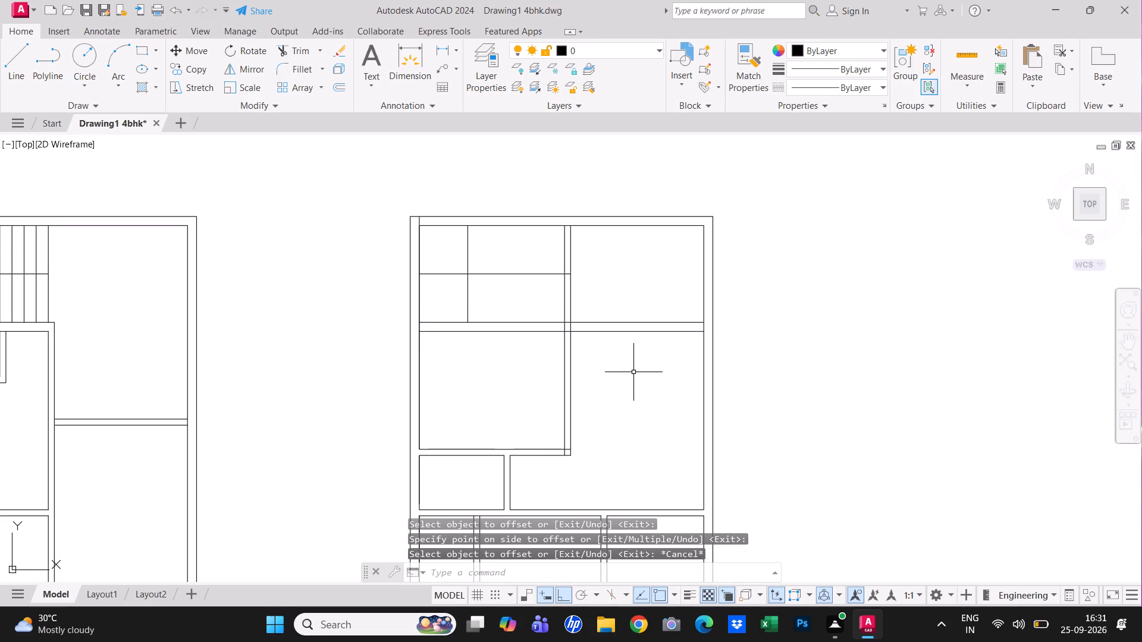
Trim the outer walls' inner lines and the central partition's lines within the new 9" wall, and open its lower line at the partition.
{"action": "type", "text": "tr"}
{"action": "key", "text": "space"}
{"action": "key", "text": "space"}
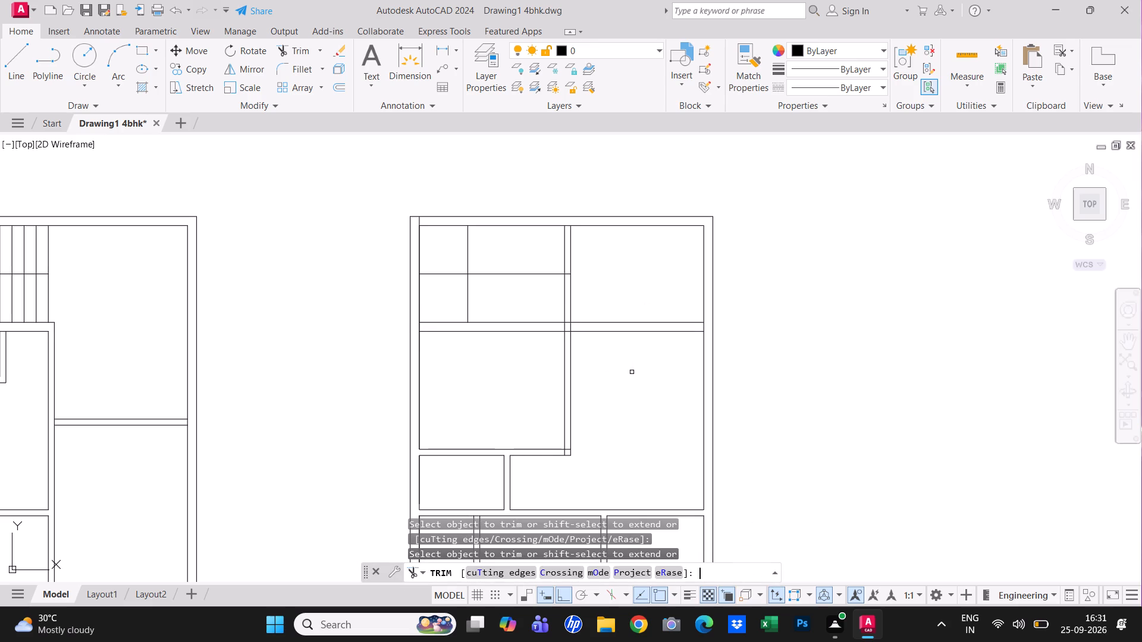
{"action": "scroll", "coordinate": [425, 328], "scroll_direction": "up", "scroll_amount": 1}
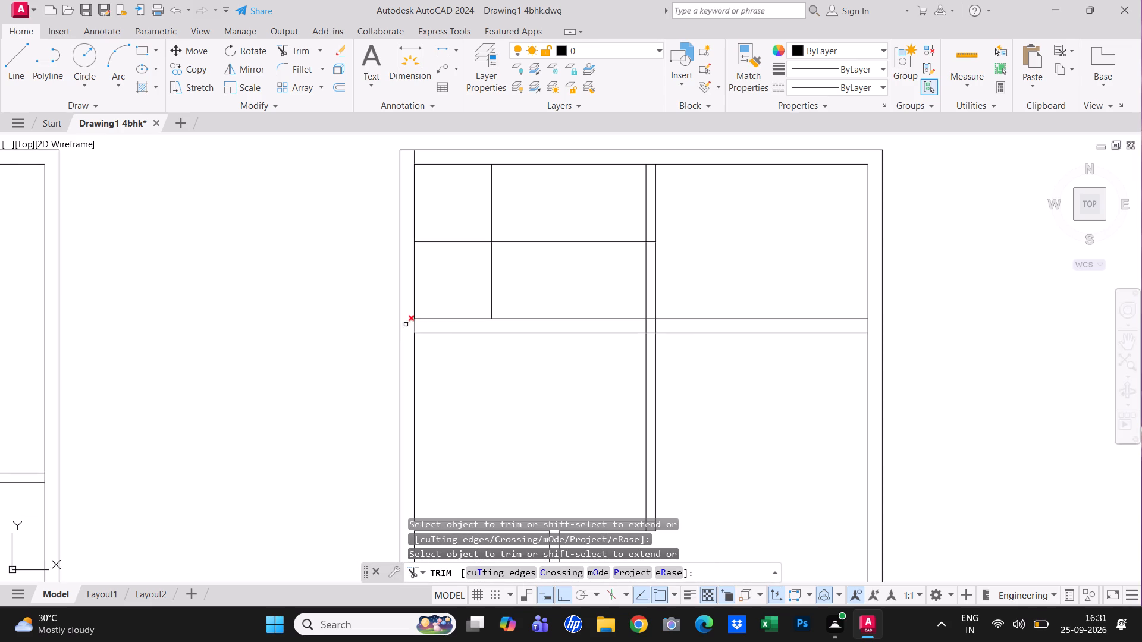
{"action": "left_click", "coordinate": [409, 325]}
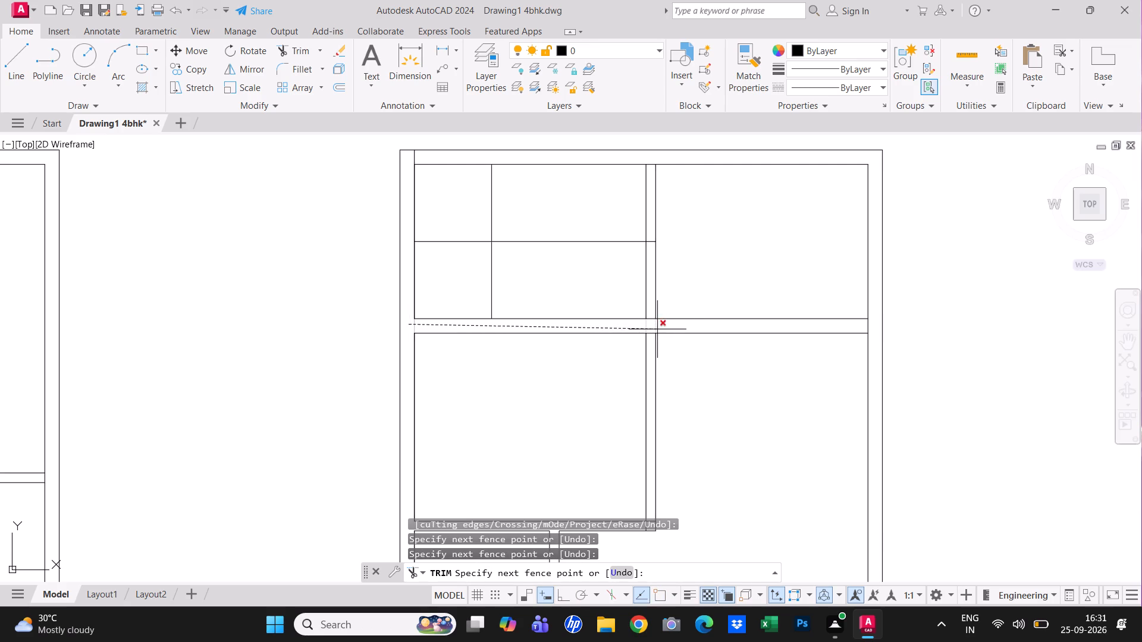
{"action": "left_click", "coordinate": [647, 325]}
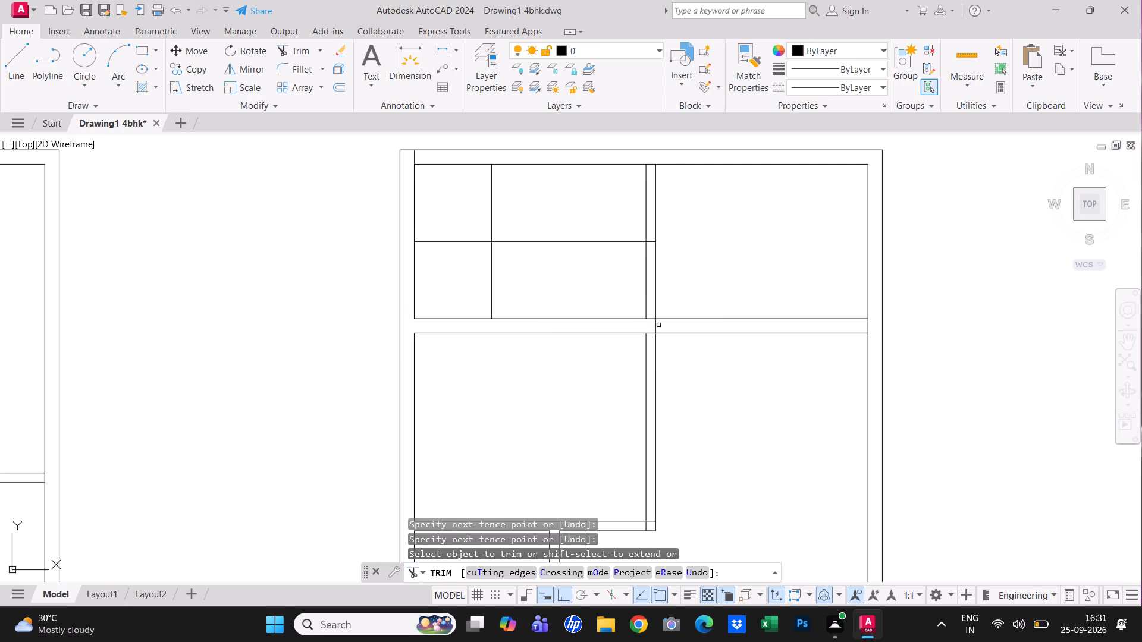
{"action": "left_click", "coordinate": [657, 325]}
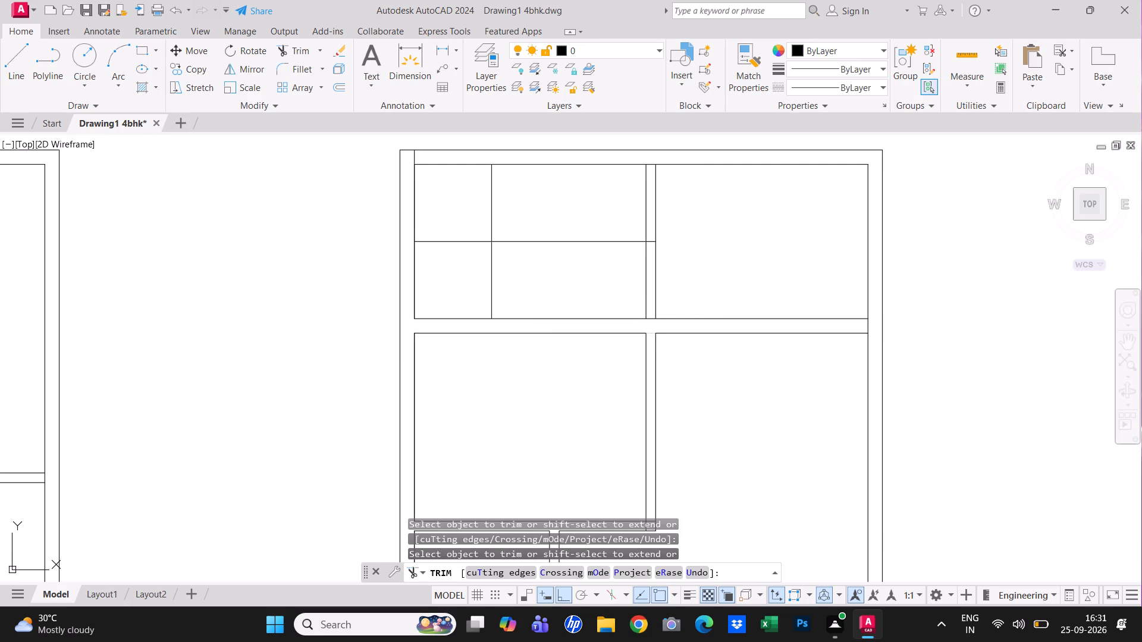
{"action": "left_click", "coordinate": [652, 333]}
{"action": "left_click", "coordinate": [868, 325]}
{"action": "scroll", "coordinate": [702, 332], "scroll_direction": "down", "scroll_amount": 1}
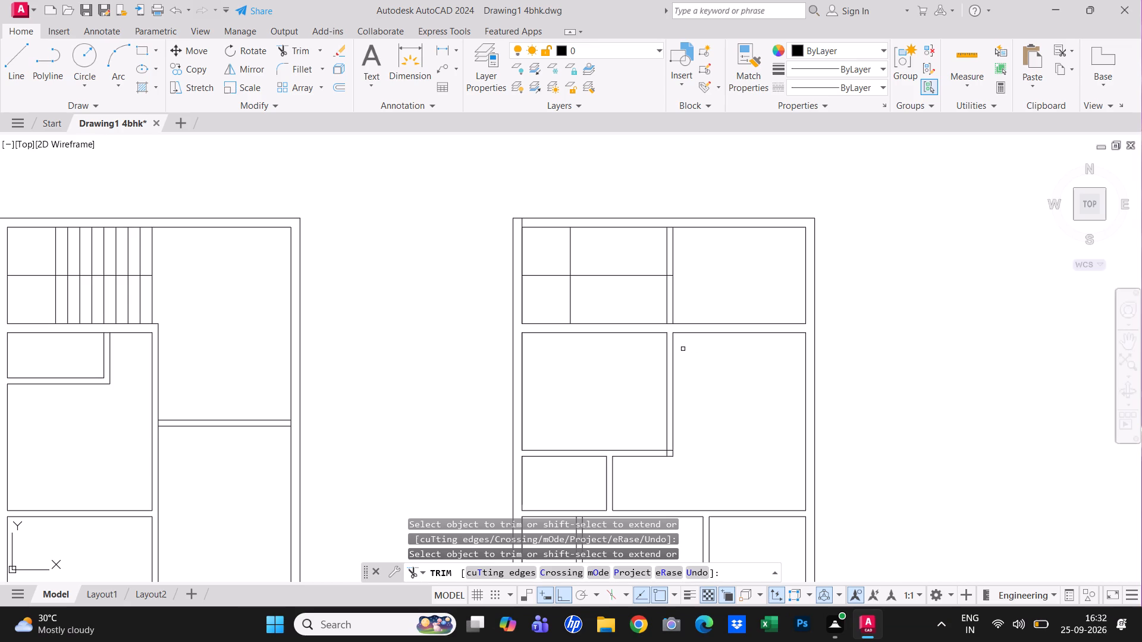
{"action": "key", "text": "Escape"}
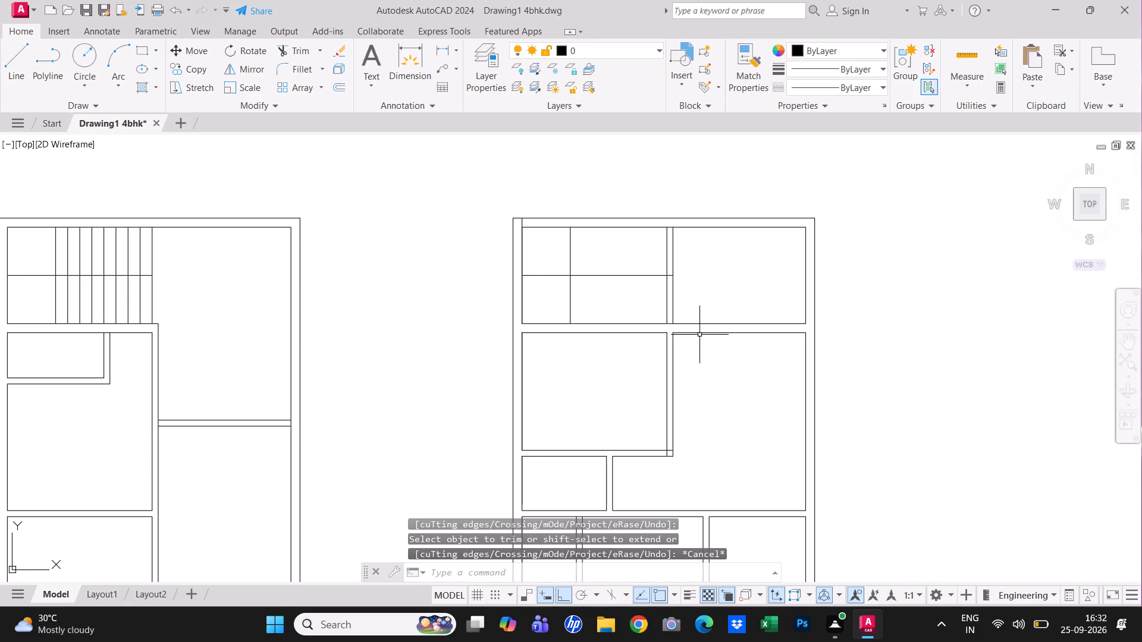
Draw a short line across the 9" wall, in line with the central partition's right face.
{"action": "left_click", "coordinate": [12, 68]}
{"action": "scroll", "coordinate": [683, 331], "scroll_direction": "up", "scroll_amount": 2}
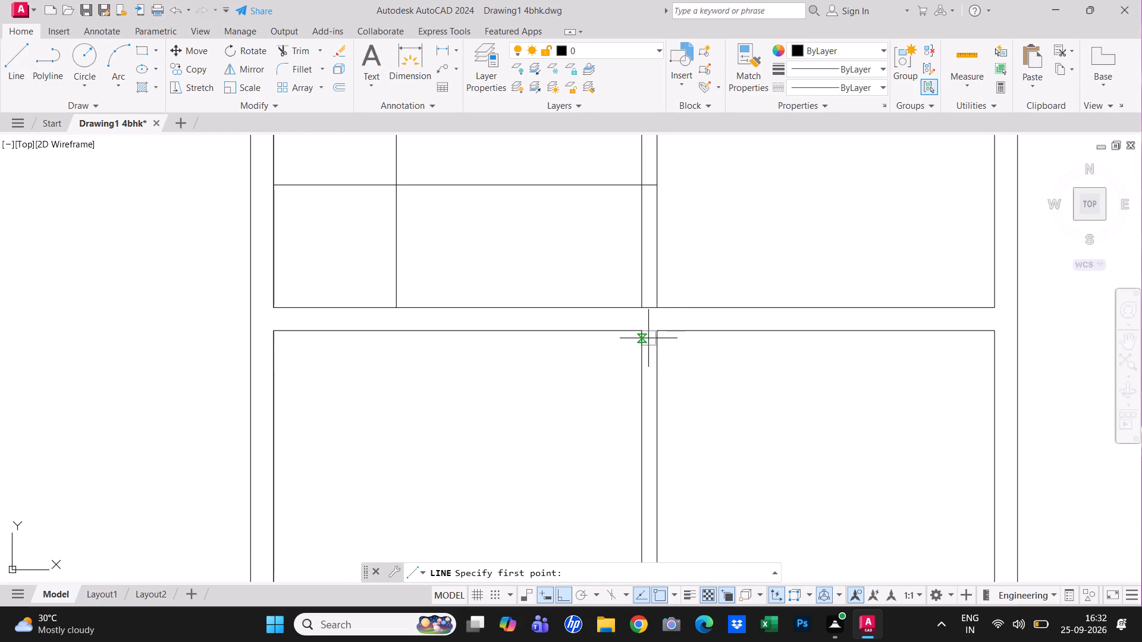
{"action": "left_click", "coordinate": [658, 332]}
{"action": "left_click", "coordinate": [657, 309]}
{"action": "key", "text": "Escape"}
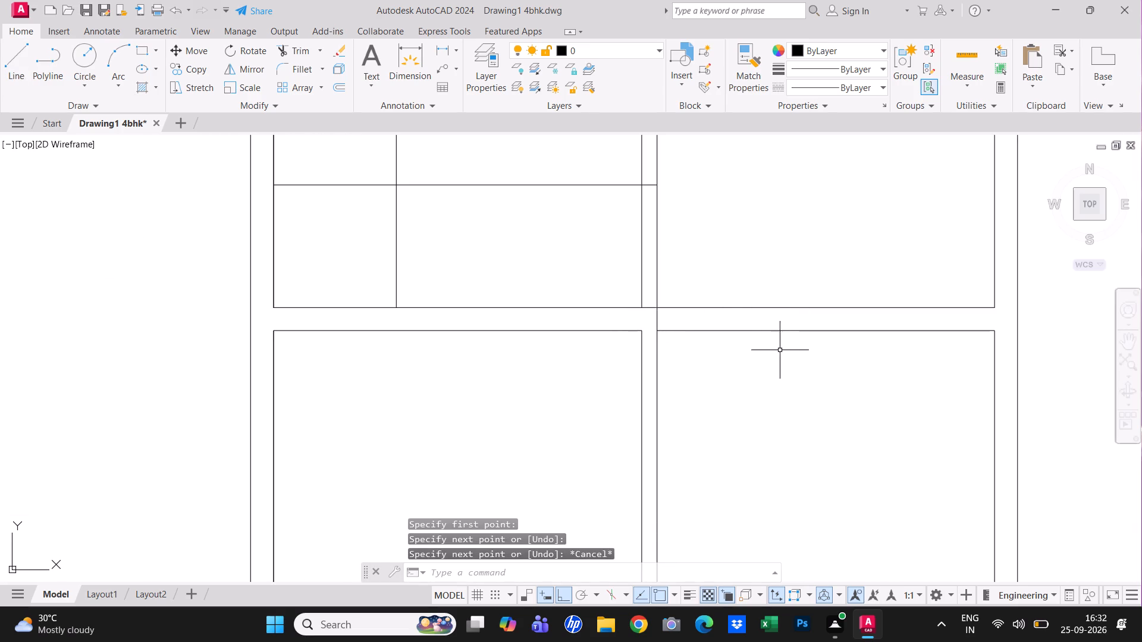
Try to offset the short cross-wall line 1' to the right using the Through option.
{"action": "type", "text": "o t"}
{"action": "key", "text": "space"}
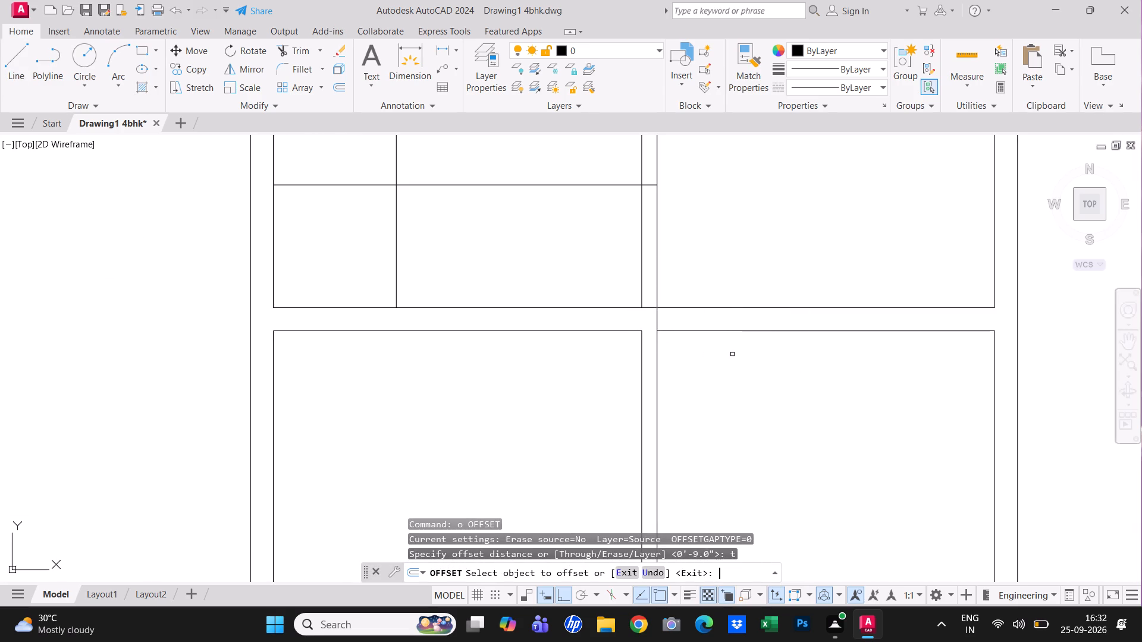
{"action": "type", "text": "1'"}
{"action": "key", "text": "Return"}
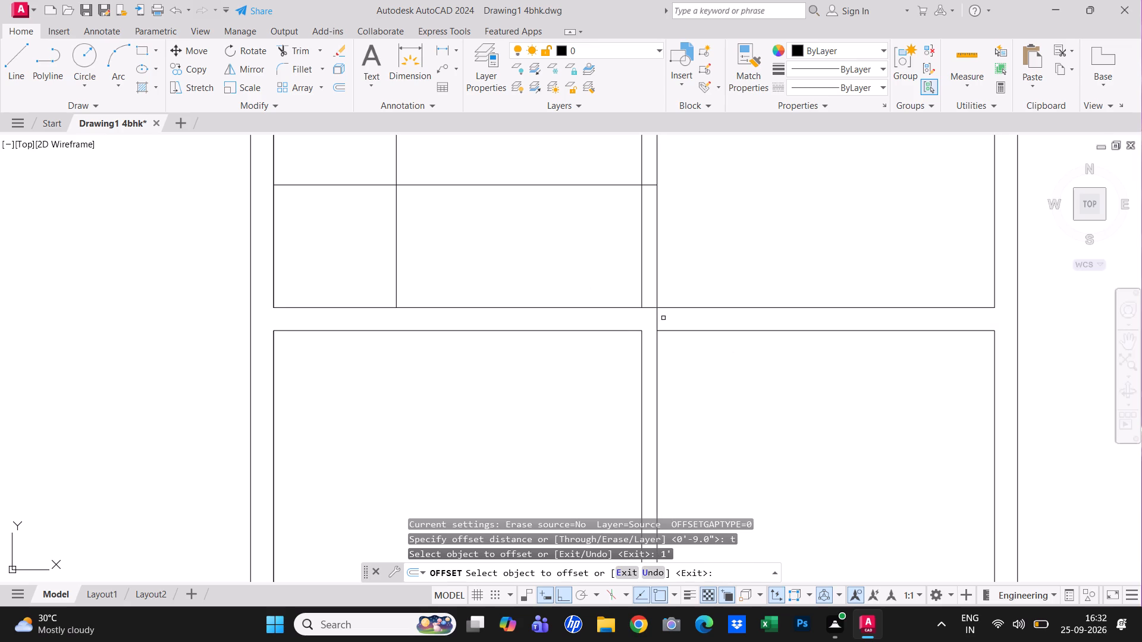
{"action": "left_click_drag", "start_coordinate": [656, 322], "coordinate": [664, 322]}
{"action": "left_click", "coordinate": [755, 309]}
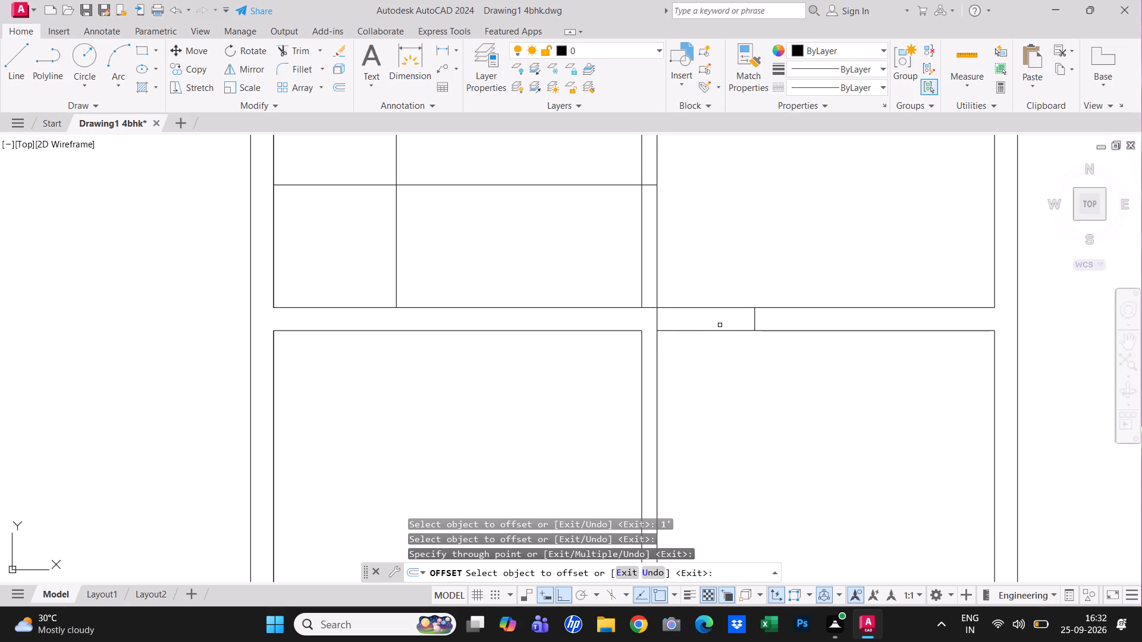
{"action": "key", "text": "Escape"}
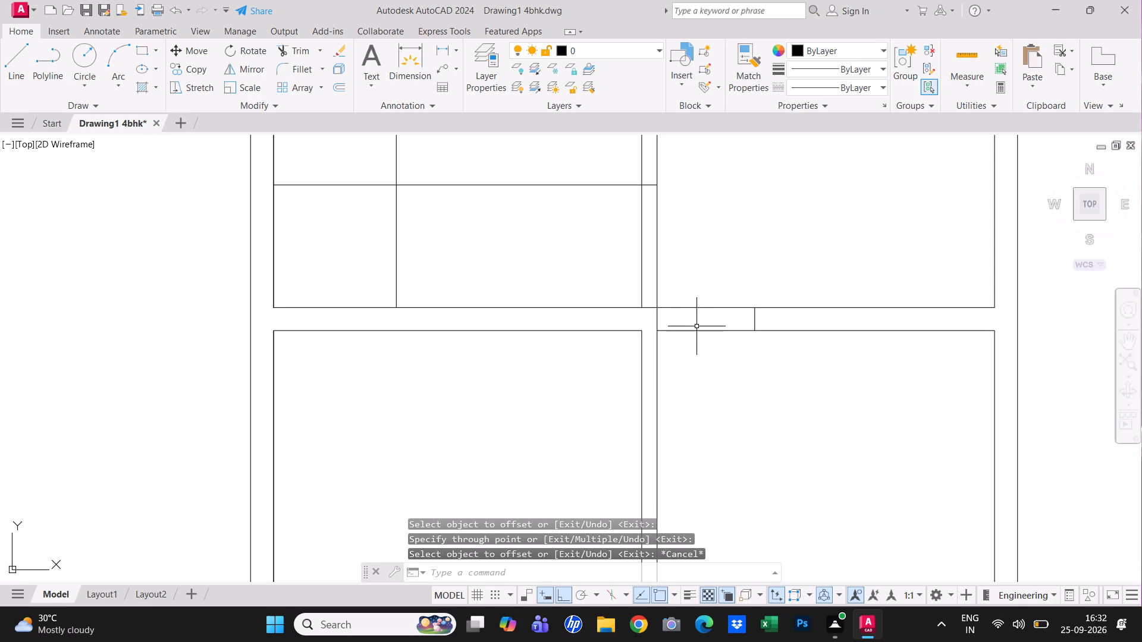
Offset the short cross-wall line at the partition 1' to the right to mark the first door jamb.
{"action": "type", "text": "o"}
{"action": "key", "text": "space"}
{"action": "type", "text": "1'"}
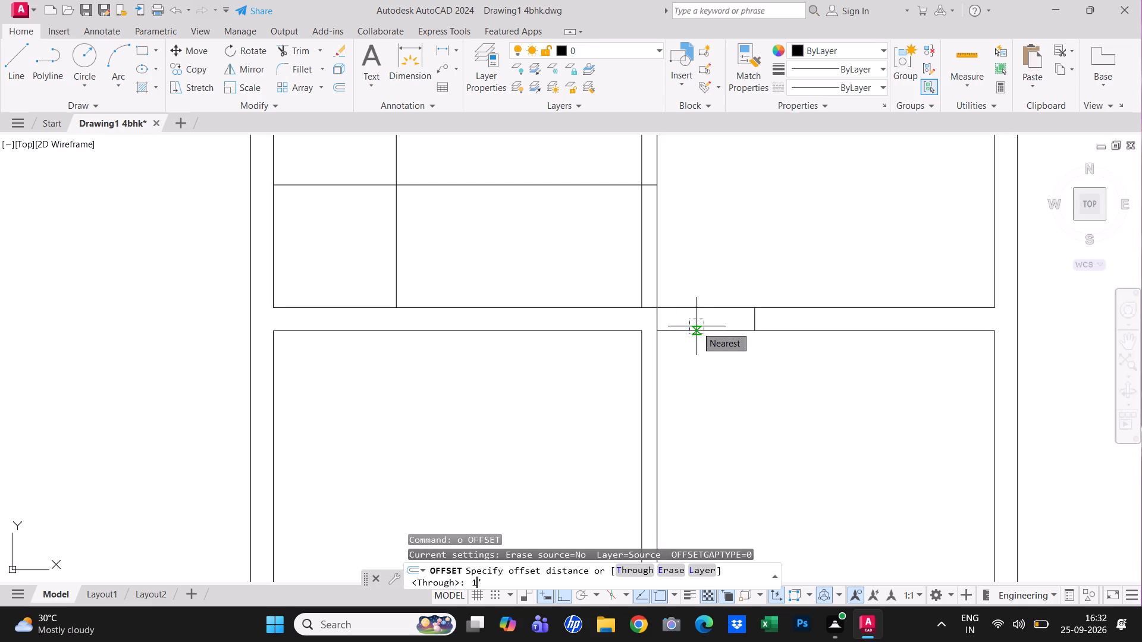
{"action": "key", "text": "Return"}
{"action": "left_click", "coordinate": [658, 326]}
{"action": "left_click", "coordinate": [694, 320]}
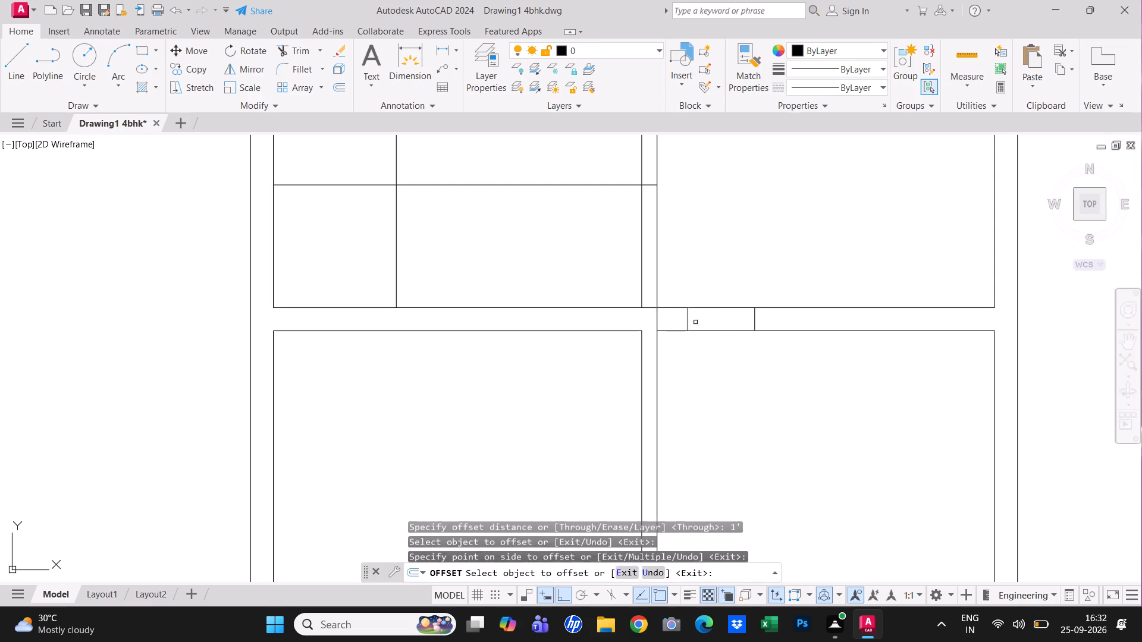
{"action": "key", "text": "Escape"}
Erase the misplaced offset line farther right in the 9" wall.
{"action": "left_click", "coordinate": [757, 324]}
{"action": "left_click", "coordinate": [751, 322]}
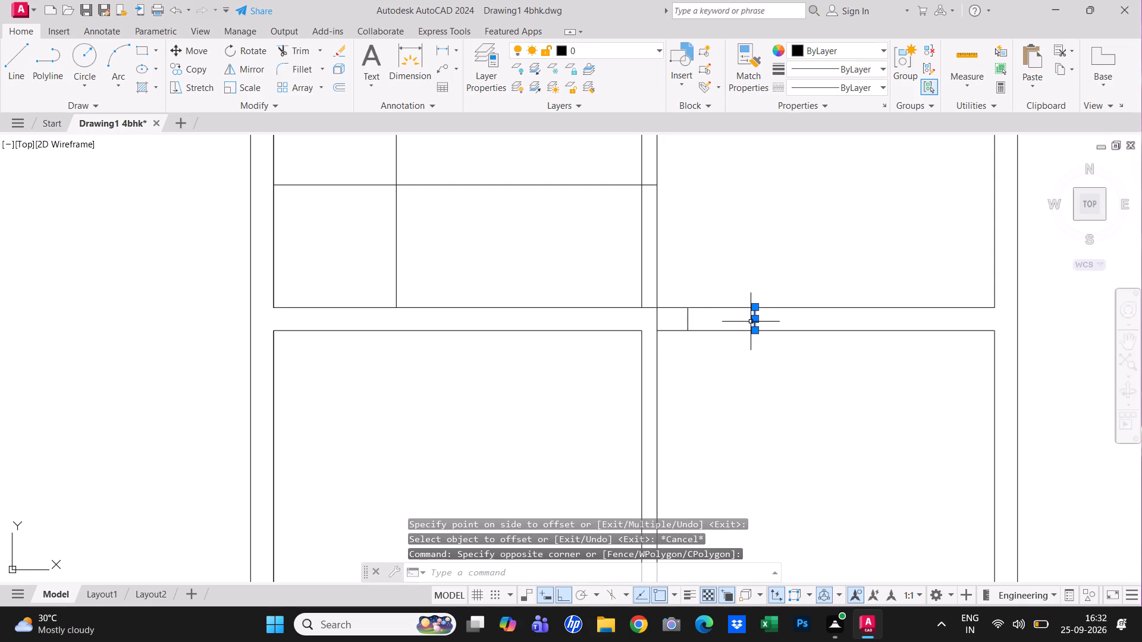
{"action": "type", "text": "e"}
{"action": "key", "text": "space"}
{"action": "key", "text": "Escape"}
Offset the first jamb line 3' to the right with the Through option to mark the door opening's other side.
{"action": "type", "text": "o"}
{"action": "key", "text": "space"}
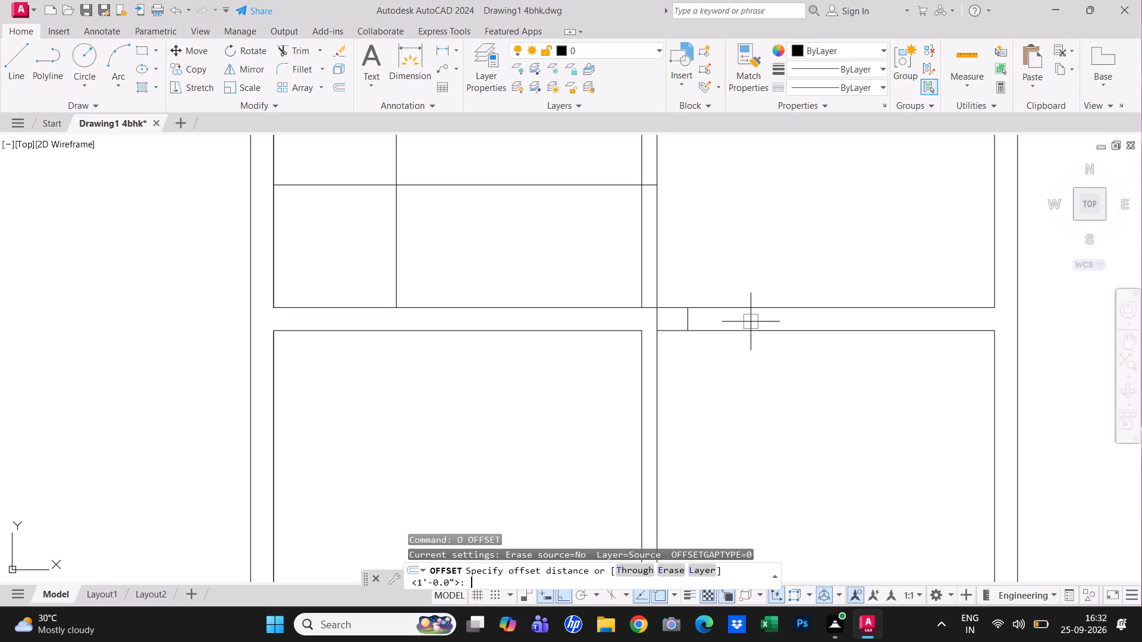
{"action": "type", "text": "t"}
{"action": "key", "text": "space"}
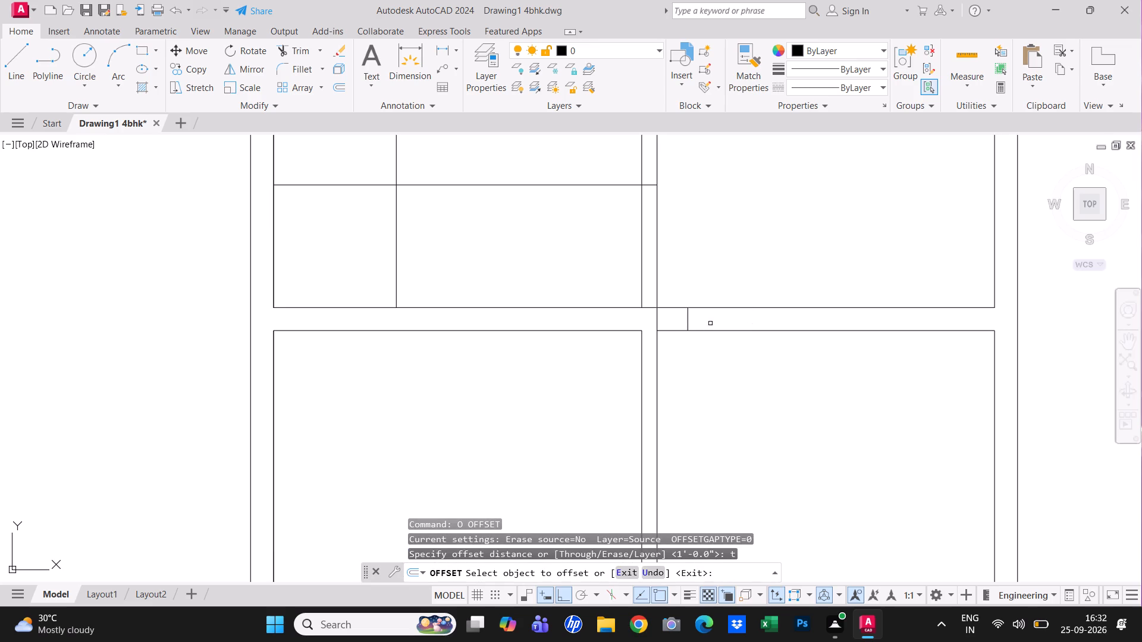
{"action": "left_click", "coordinate": [688, 319]}
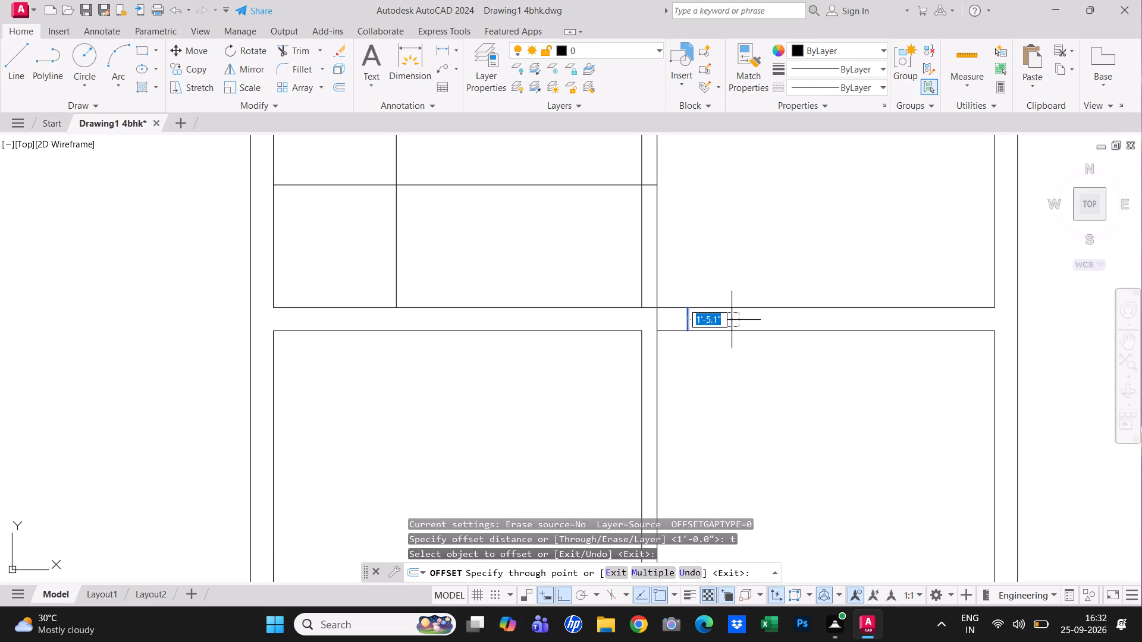
{"action": "type", "text": "3'"}
{"action": "key", "text": "Return"}
{"action": "key", "text": "Escape"}
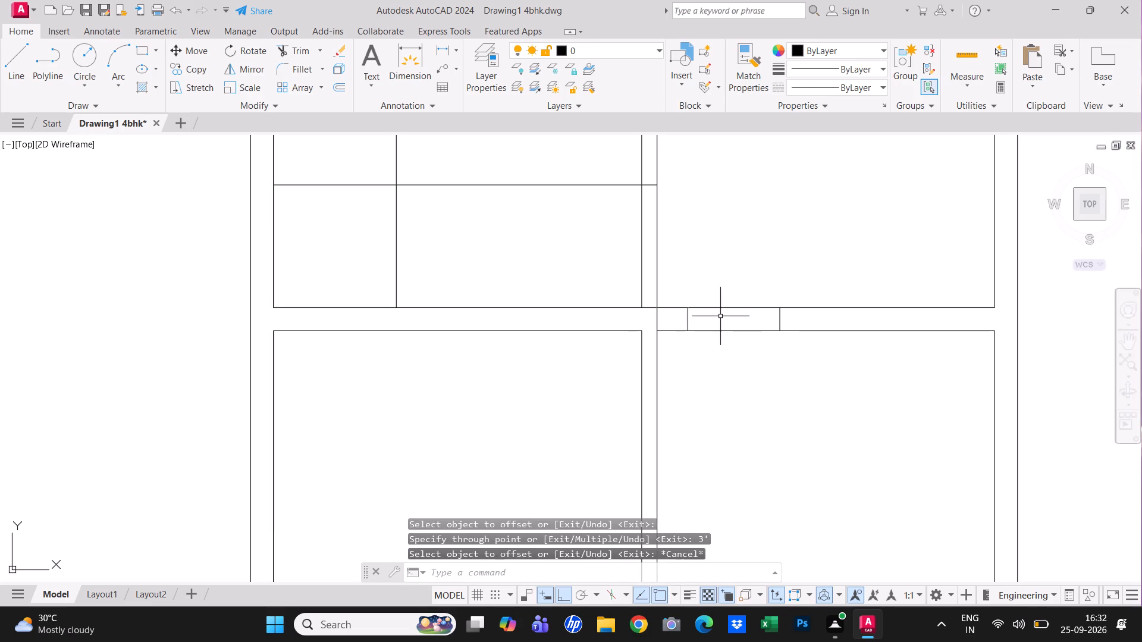
Trim both 9" wall lines between the jambs to open the 3' doorway, and remove the cross-wall line at the partition.
{"action": "type", "text": "tr"}
{"action": "key", "text": "space"}
{"action": "left_click_drag", "start_coordinate": [732, 374], "coordinate": [727, 356]}
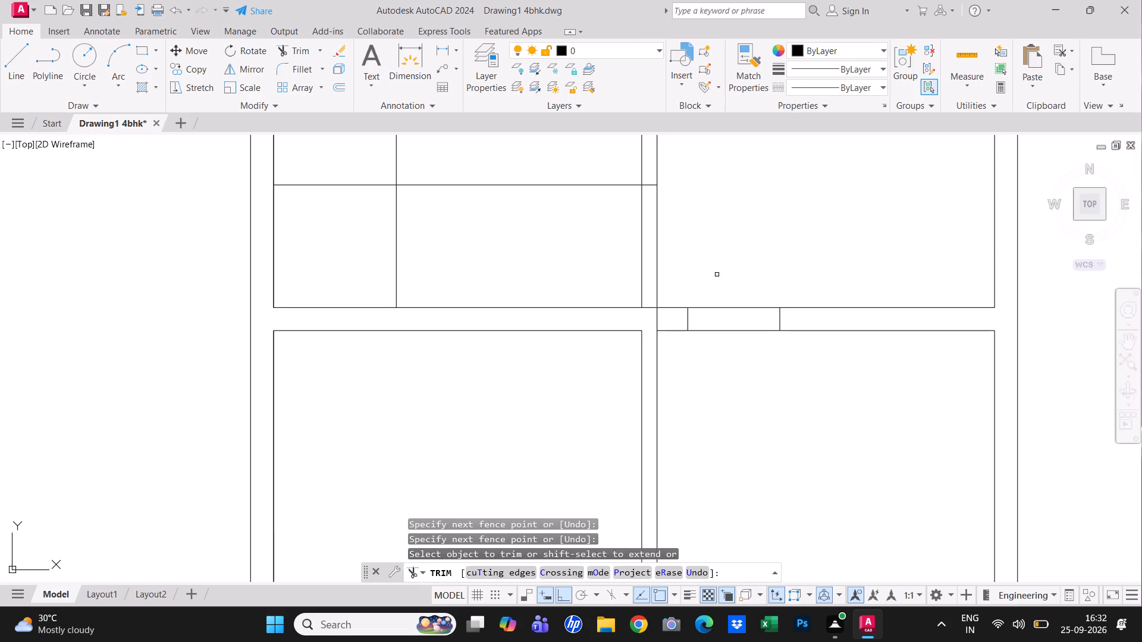
{"action": "left_click", "coordinate": [717, 275]}
{"action": "left_click", "coordinate": [747, 387]}
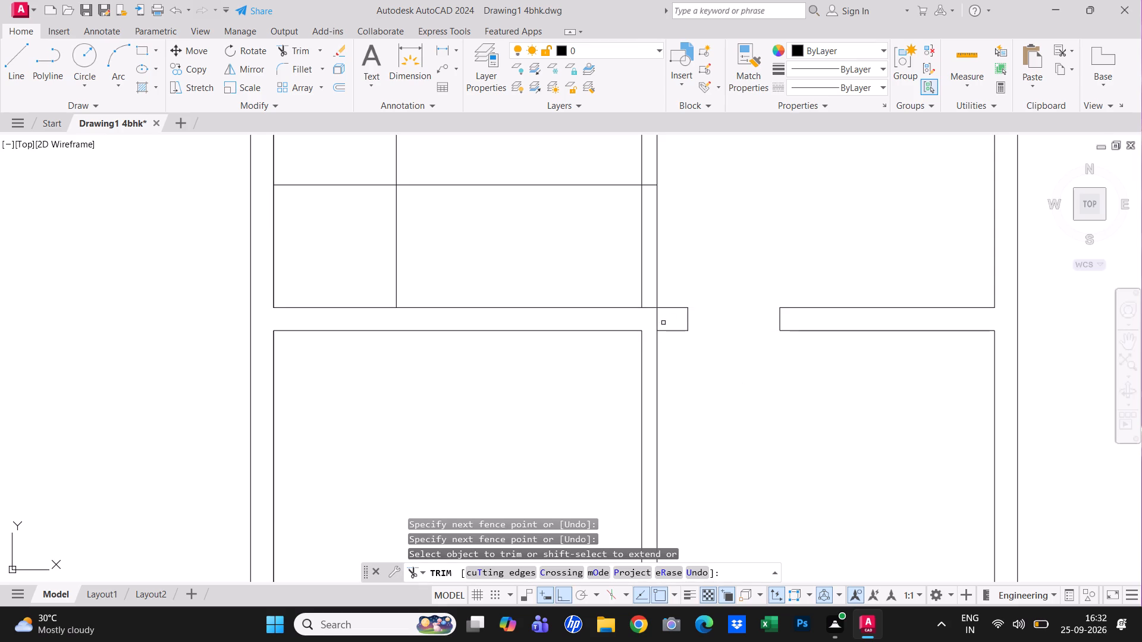
{"action": "left_click", "coordinate": [663, 323]}
{"action": "left_click", "coordinate": [636, 314]}
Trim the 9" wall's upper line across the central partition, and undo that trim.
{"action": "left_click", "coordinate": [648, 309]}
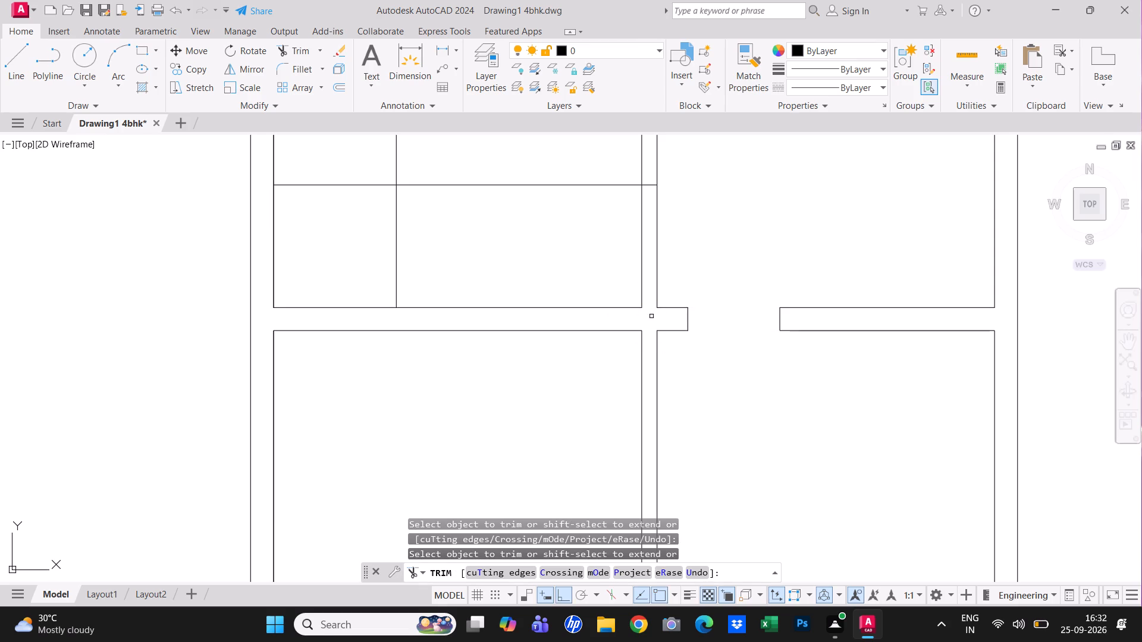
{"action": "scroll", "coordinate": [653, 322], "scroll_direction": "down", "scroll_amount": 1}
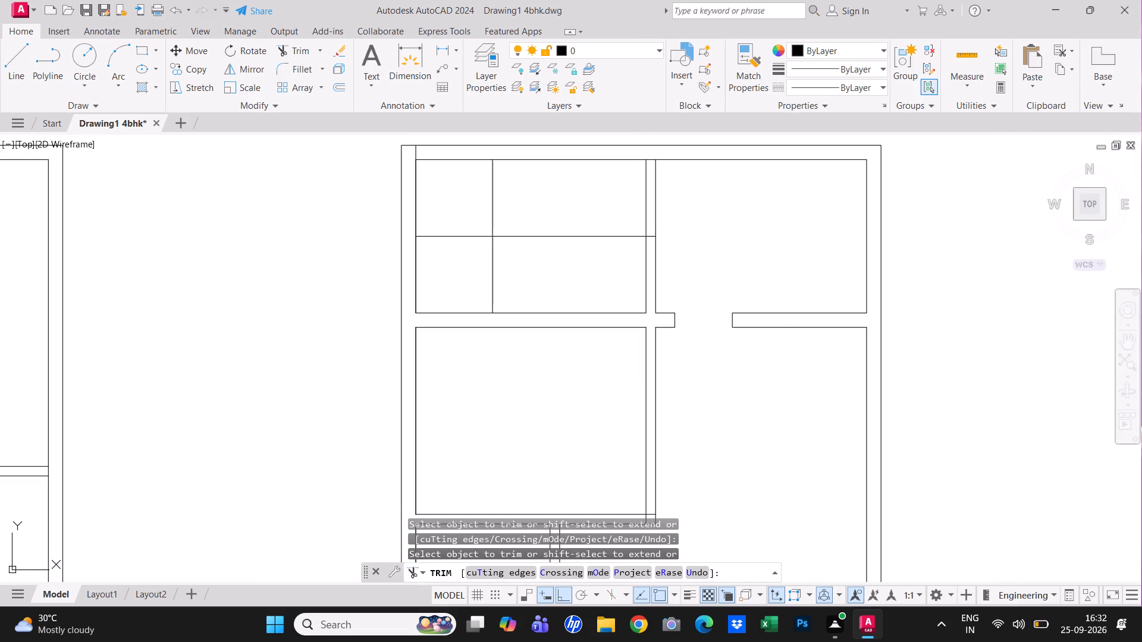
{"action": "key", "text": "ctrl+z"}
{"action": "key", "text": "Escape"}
Erase the central partition's left line beside the staircase, above the 9" wall.
{"action": "left_click", "coordinate": [643, 295]}
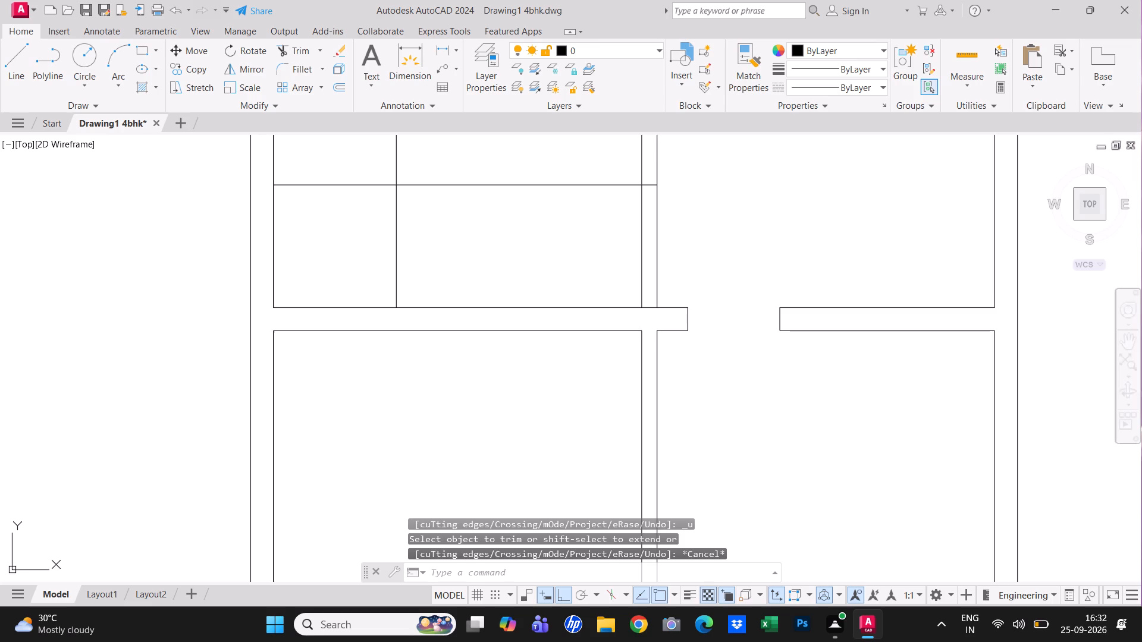
{"action": "type", "text": "e"}
{"action": "key", "text": "space"}
{"action": "key", "text": "space"}
{"action": "scroll", "coordinate": [643, 303], "scroll_direction": "down", "scroll_amount": 2}
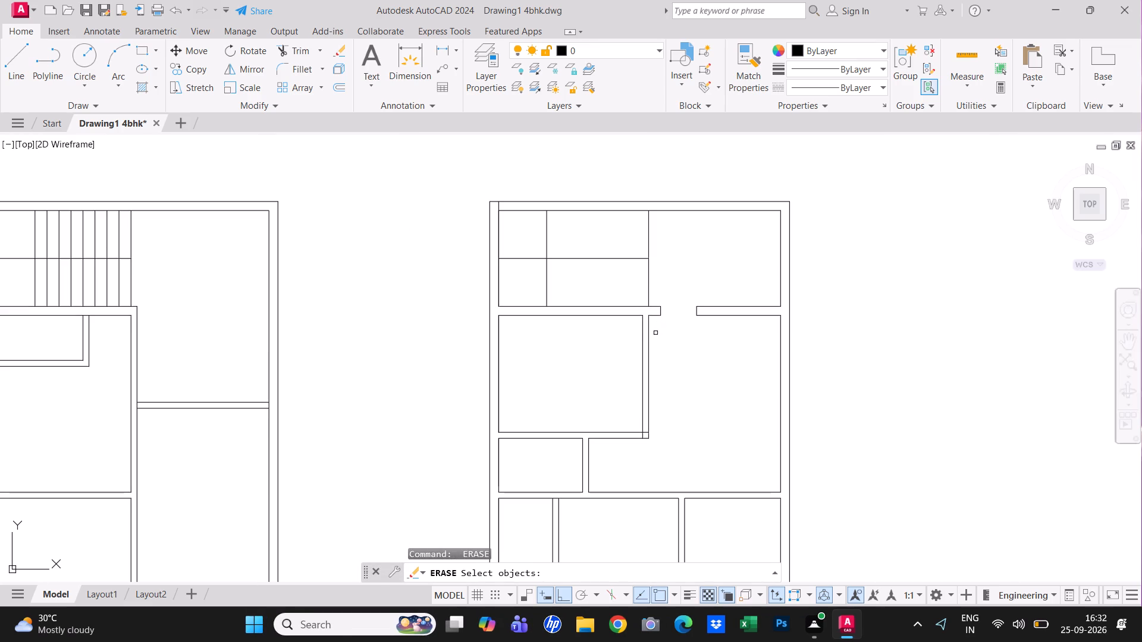
Trim the overlapping partition lines at the lower-right corner of the second-floor room below the staircase.
{"action": "scroll", "coordinate": [645, 452], "scroll_direction": "up", "scroll_amount": 2}
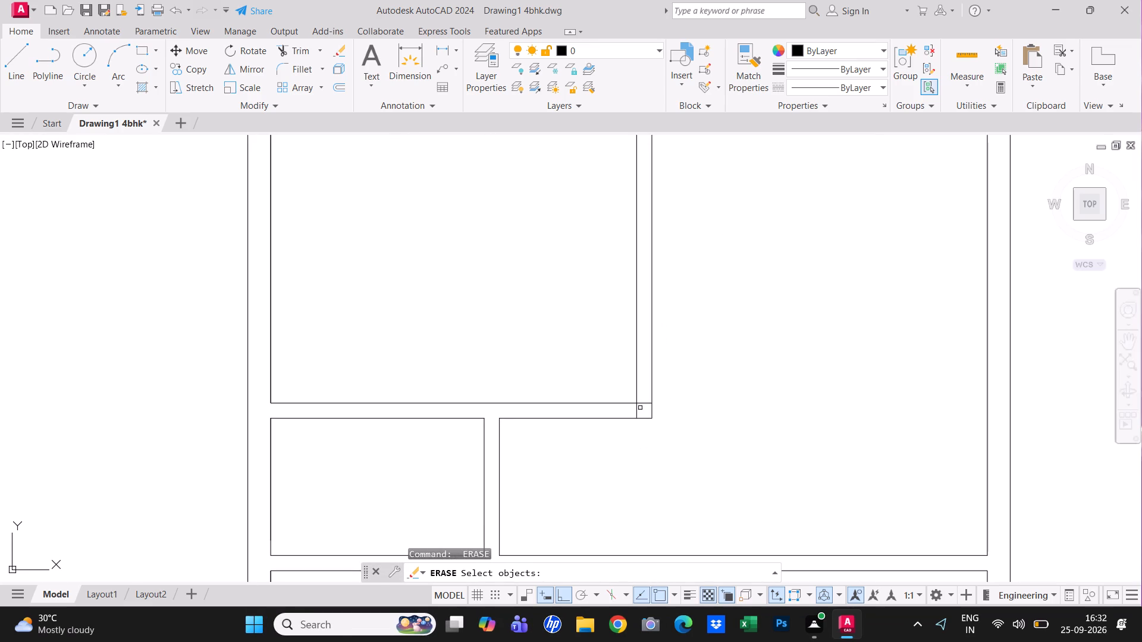
{"action": "key", "text": "Escape"}
{"action": "type", "text": "tr"}
{"action": "key", "text": "space"}
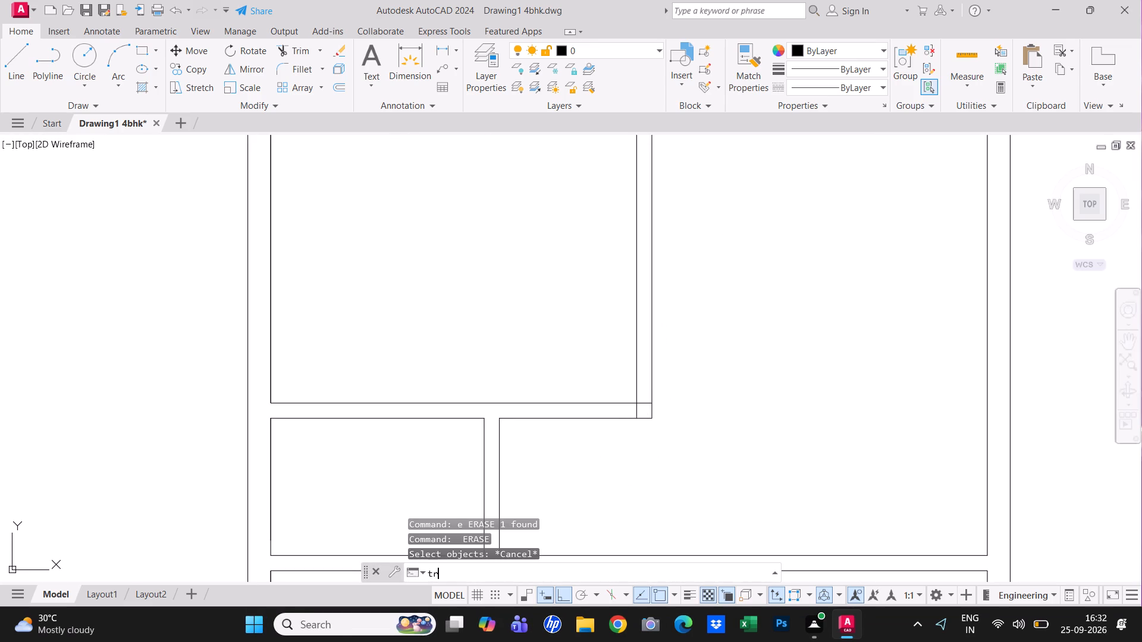
{"action": "left_click", "coordinate": [632, 413]}
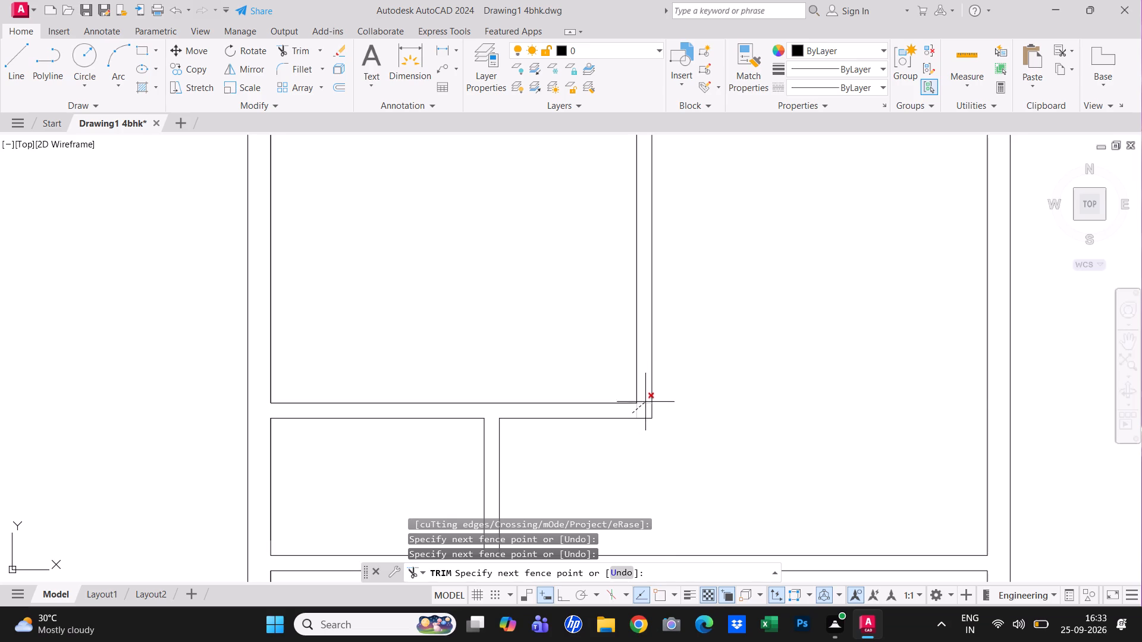
{"action": "left_click", "coordinate": [645, 402]}
{"action": "key", "text": "Escape"}
{"action": "scroll", "coordinate": [638, 457], "scroll_direction": "down", "scroll_amount": 2}
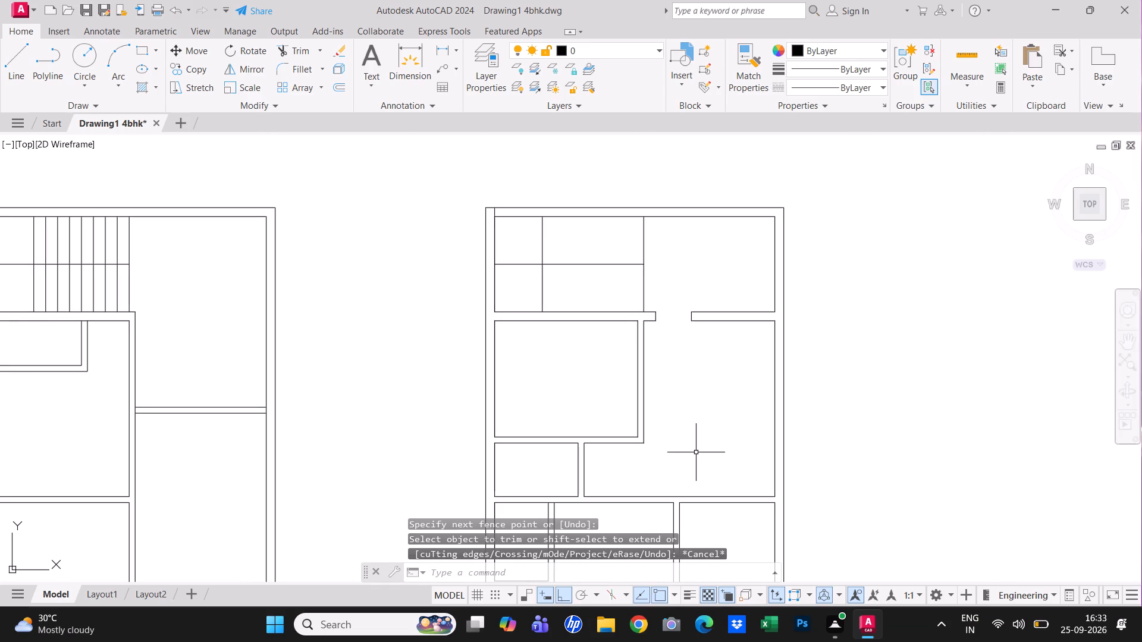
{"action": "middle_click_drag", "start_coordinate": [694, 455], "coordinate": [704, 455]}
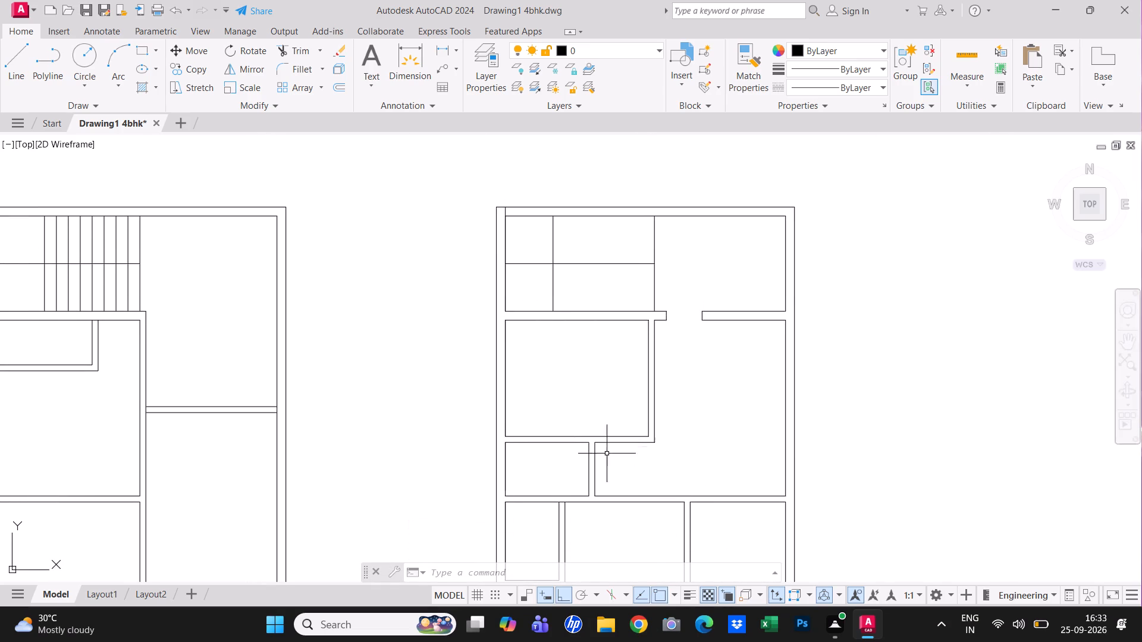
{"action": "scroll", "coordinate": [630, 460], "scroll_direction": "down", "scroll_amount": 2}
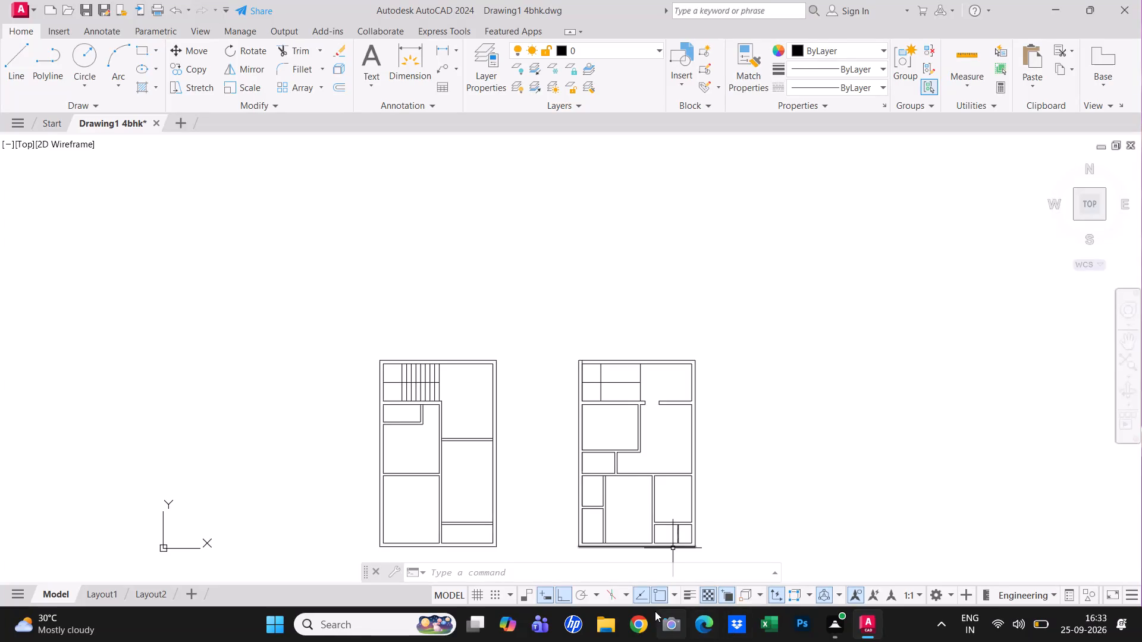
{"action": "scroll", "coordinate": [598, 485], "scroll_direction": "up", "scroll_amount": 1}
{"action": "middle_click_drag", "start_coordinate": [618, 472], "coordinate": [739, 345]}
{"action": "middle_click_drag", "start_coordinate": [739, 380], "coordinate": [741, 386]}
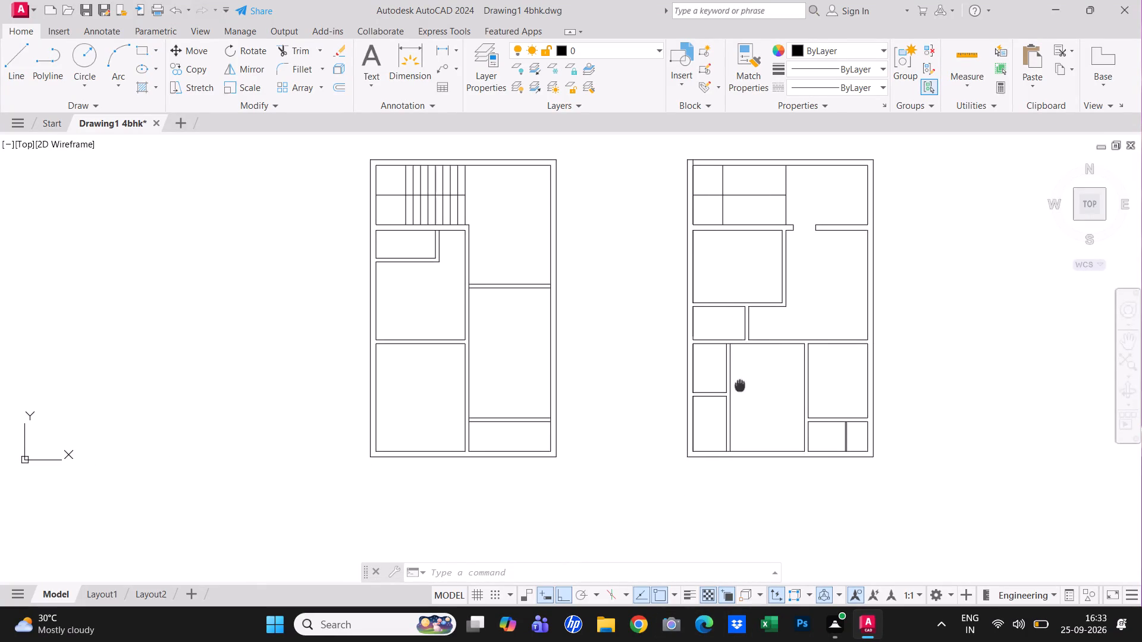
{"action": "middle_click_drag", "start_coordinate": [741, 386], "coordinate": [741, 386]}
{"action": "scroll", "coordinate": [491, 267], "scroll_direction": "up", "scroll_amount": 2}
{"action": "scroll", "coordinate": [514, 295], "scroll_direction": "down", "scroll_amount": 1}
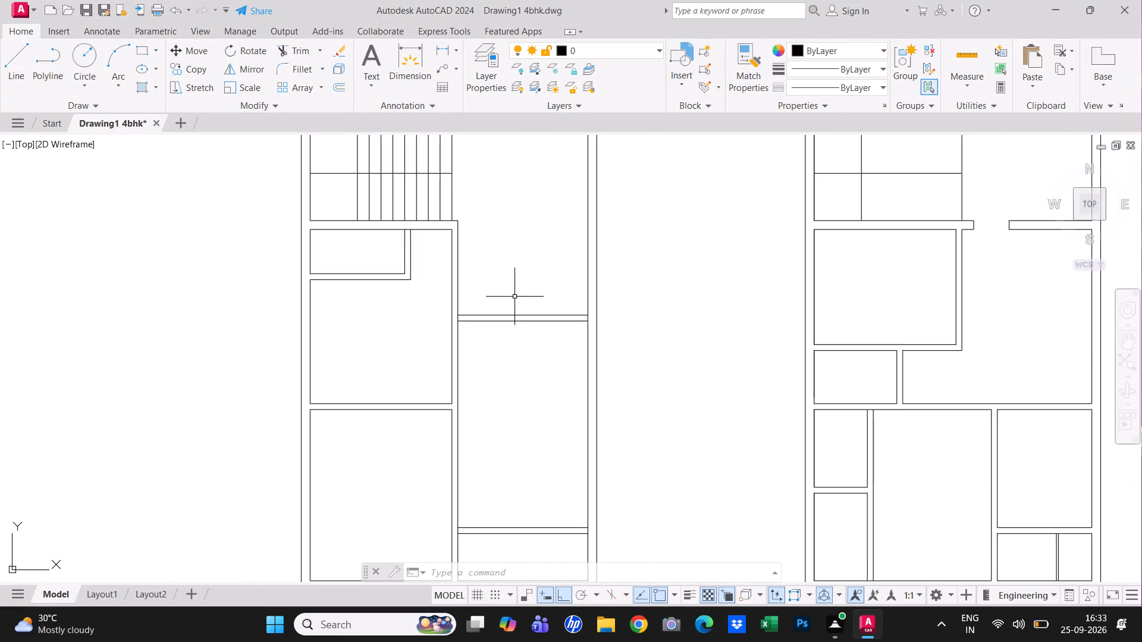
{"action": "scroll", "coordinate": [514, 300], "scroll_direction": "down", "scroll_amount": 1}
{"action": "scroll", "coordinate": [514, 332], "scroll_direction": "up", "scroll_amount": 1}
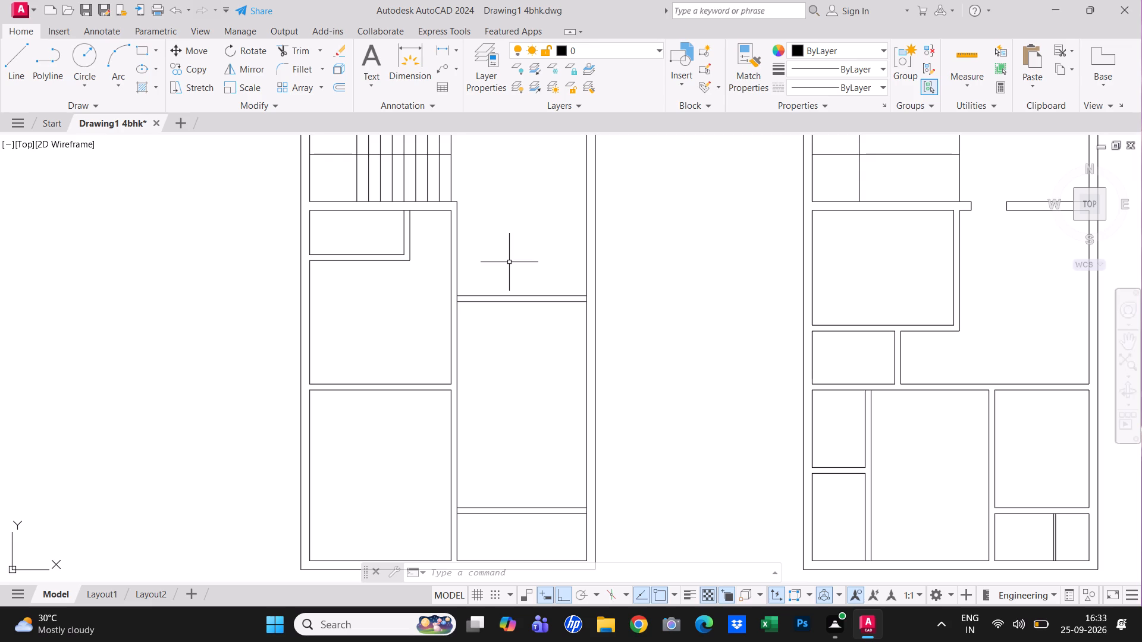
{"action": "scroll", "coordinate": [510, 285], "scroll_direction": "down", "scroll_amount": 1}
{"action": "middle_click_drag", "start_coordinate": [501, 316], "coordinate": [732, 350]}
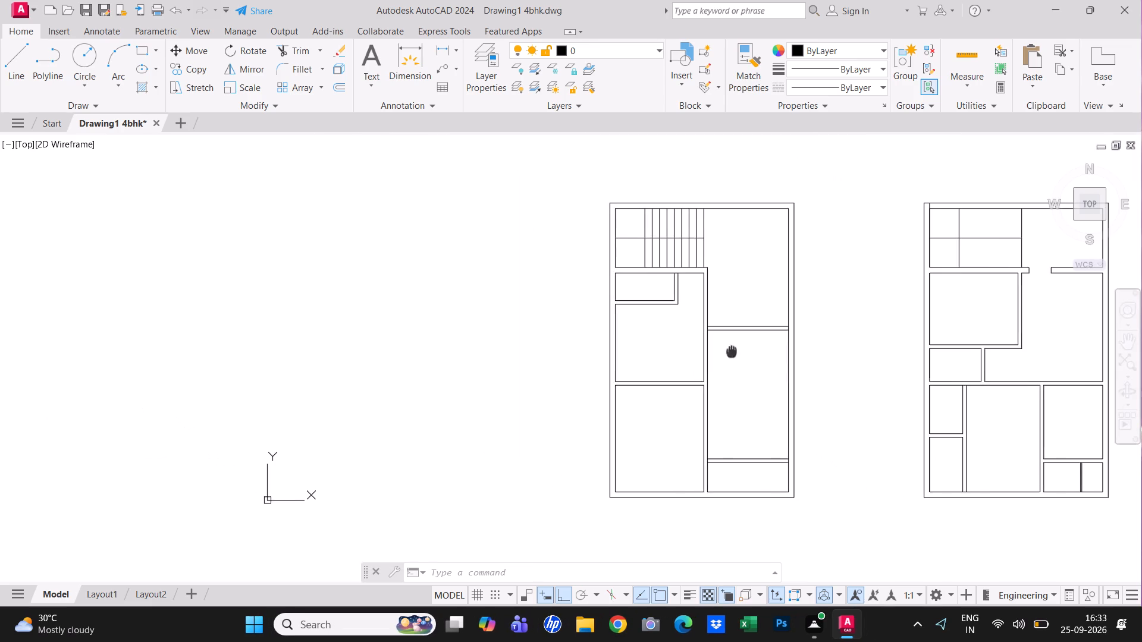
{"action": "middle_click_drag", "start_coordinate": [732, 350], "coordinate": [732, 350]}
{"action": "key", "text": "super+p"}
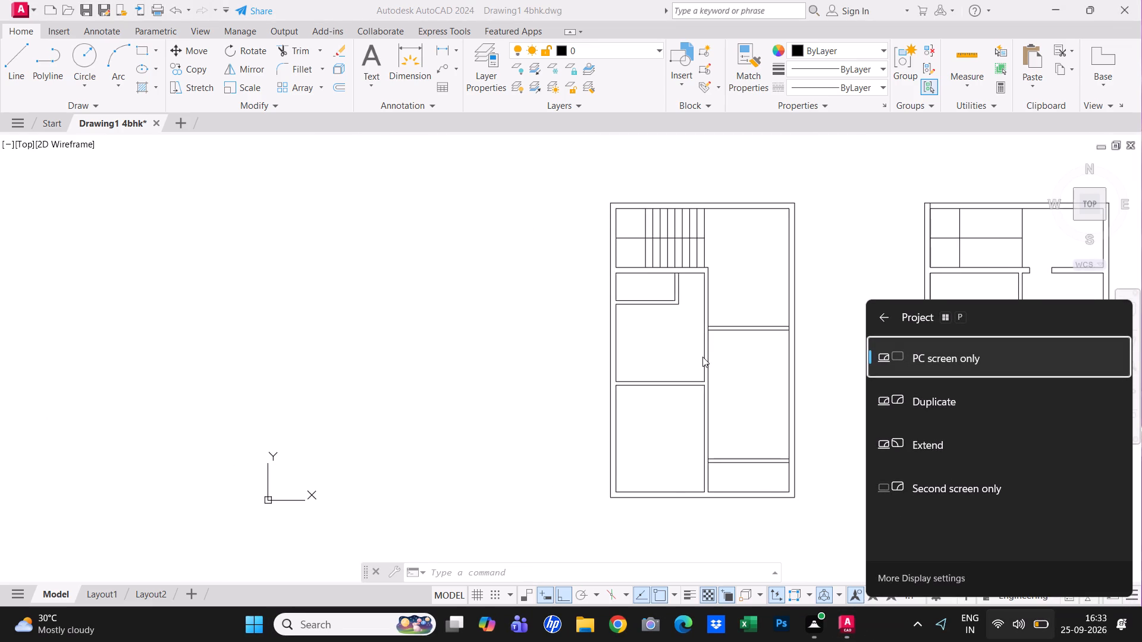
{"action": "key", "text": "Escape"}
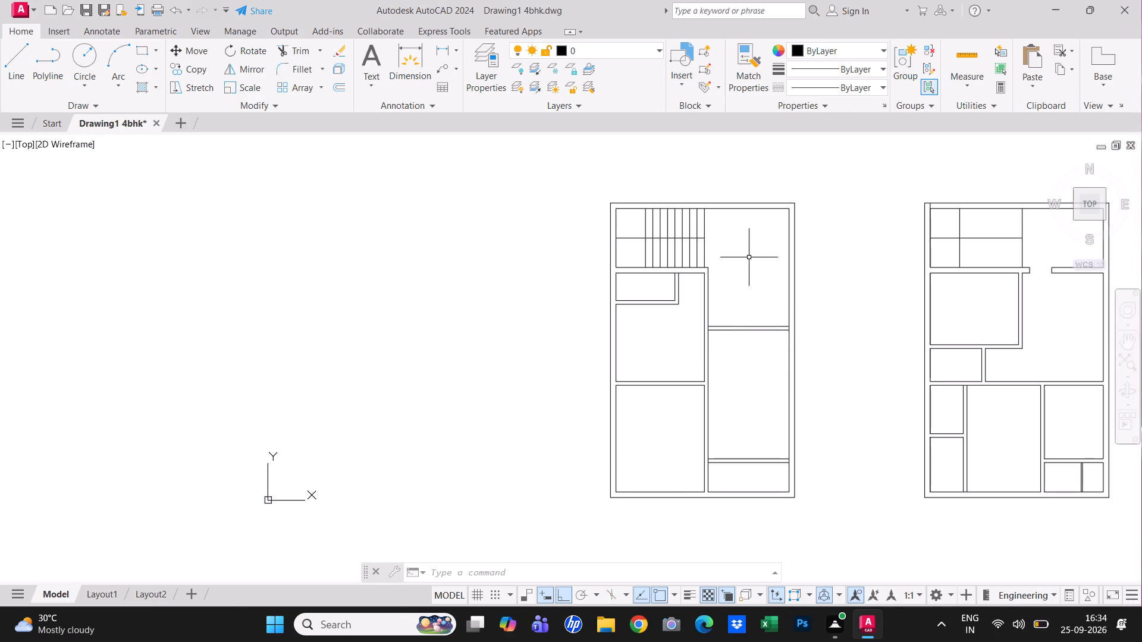
Draw a vertical line across the first-floor plan's upper outer wall from its inner right corner, and trim the part beyond the outer face.
{"action": "scroll", "coordinate": [733, 207], "scroll_direction": "up", "scroll_amount": 1}
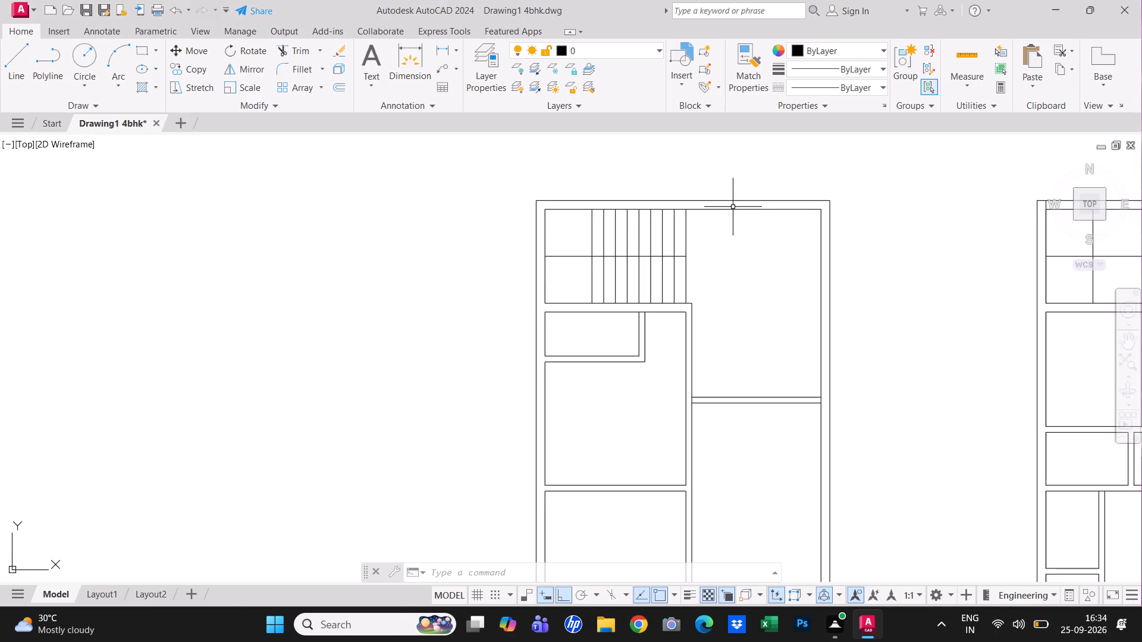
{"action": "scroll", "coordinate": [731, 213], "scroll_direction": "up", "scroll_amount": 1}
{"action": "middle_click_drag", "start_coordinate": [731, 226], "coordinate": [697, 250]}
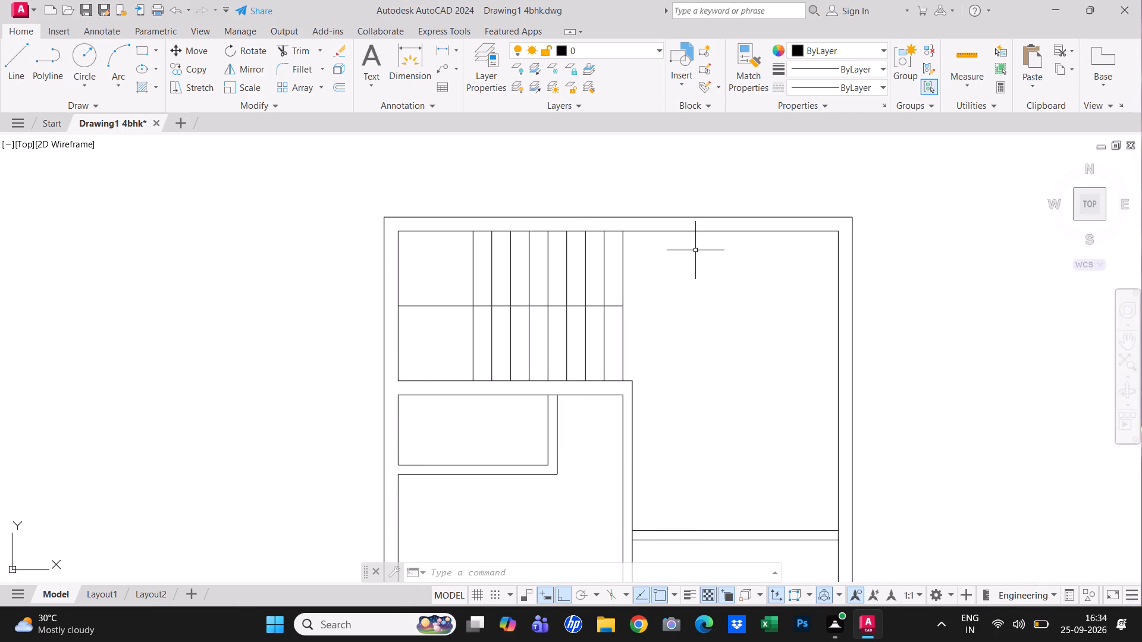
{"action": "scroll", "coordinate": [695, 248], "scroll_direction": "down", "scroll_amount": 1}
{"action": "scroll", "coordinate": [673, 230], "scroll_direction": "up", "scroll_amount": 1}
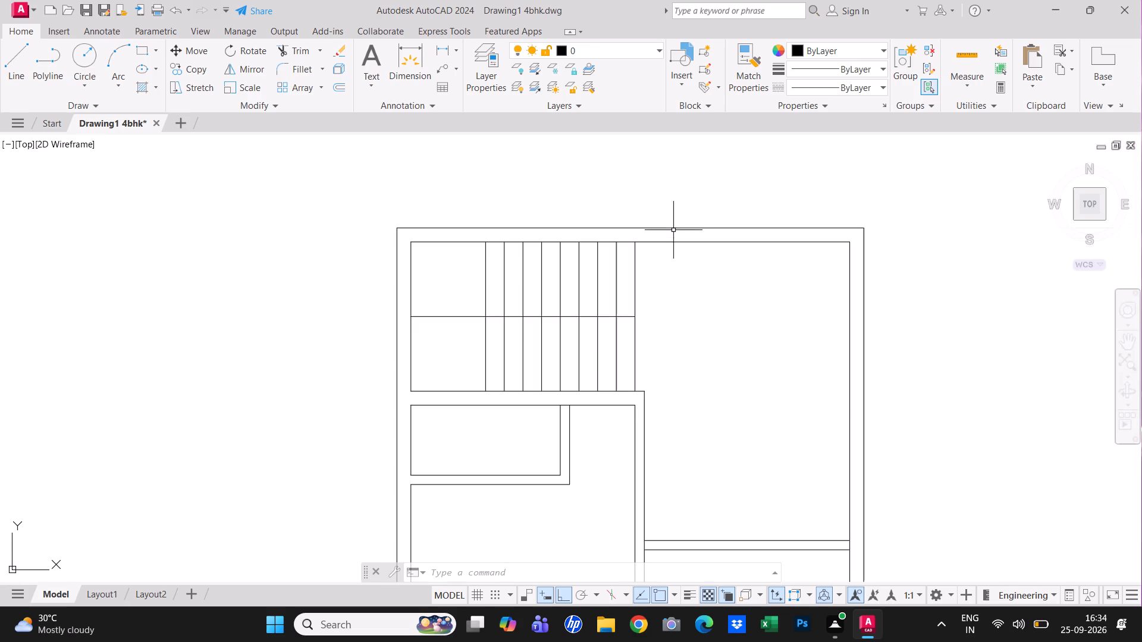
{"action": "left_click", "coordinate": [19, 63]}
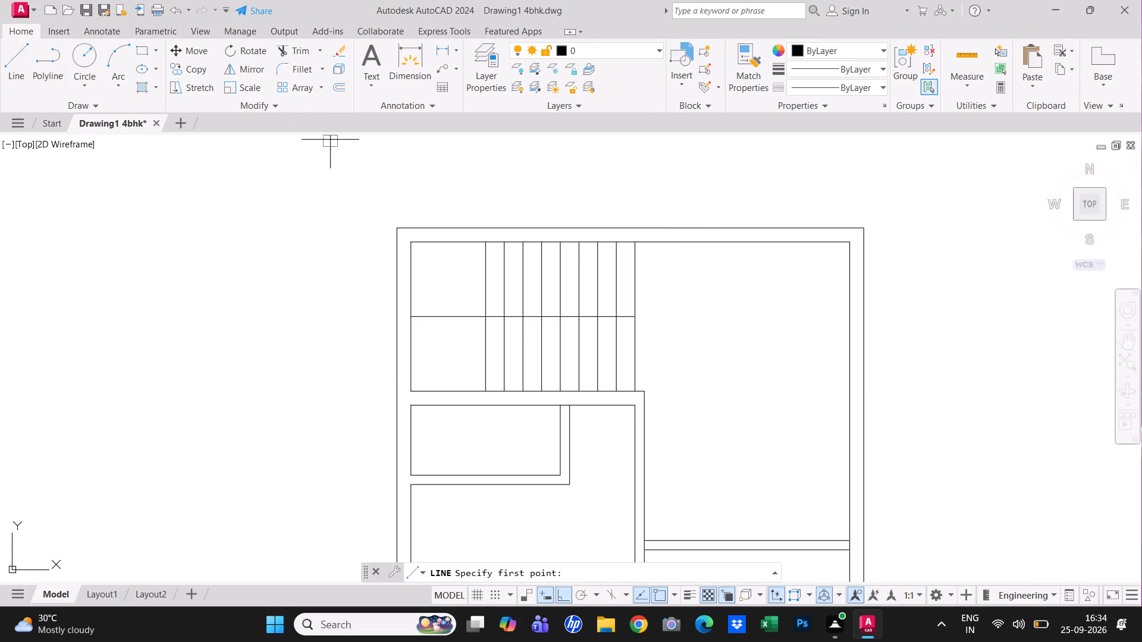
{"action": "left_click", "coordinate": [852, 246]}
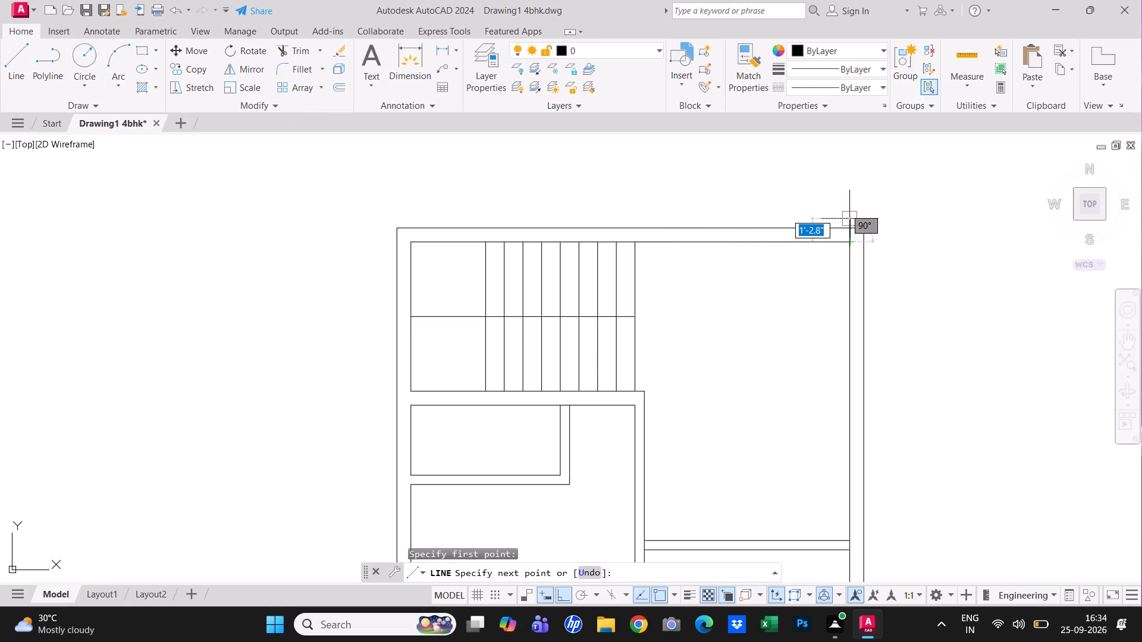
{"action": "left_click", "coordinate": [849, 218]}
{"action": "key", "text": "Escape"}
{"action": "scroll", "coordinate": [855, 237], "scroll_direction": "up", "scroll_amount": 1}
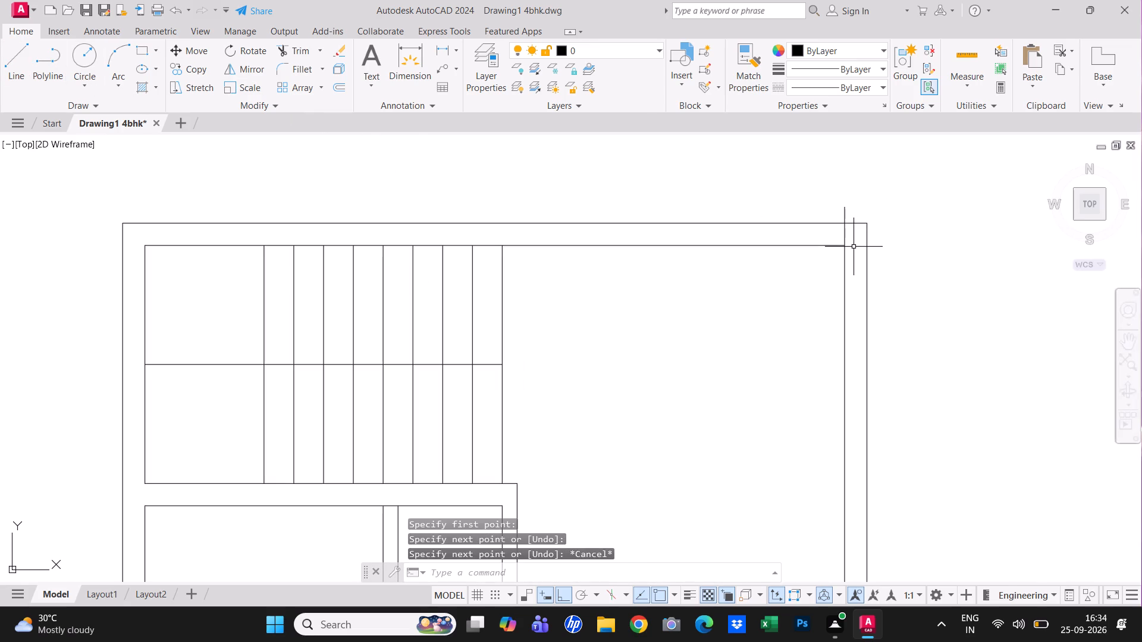
{"action": "type", "text": "tr"}
{"action": "key", "text": "space"}
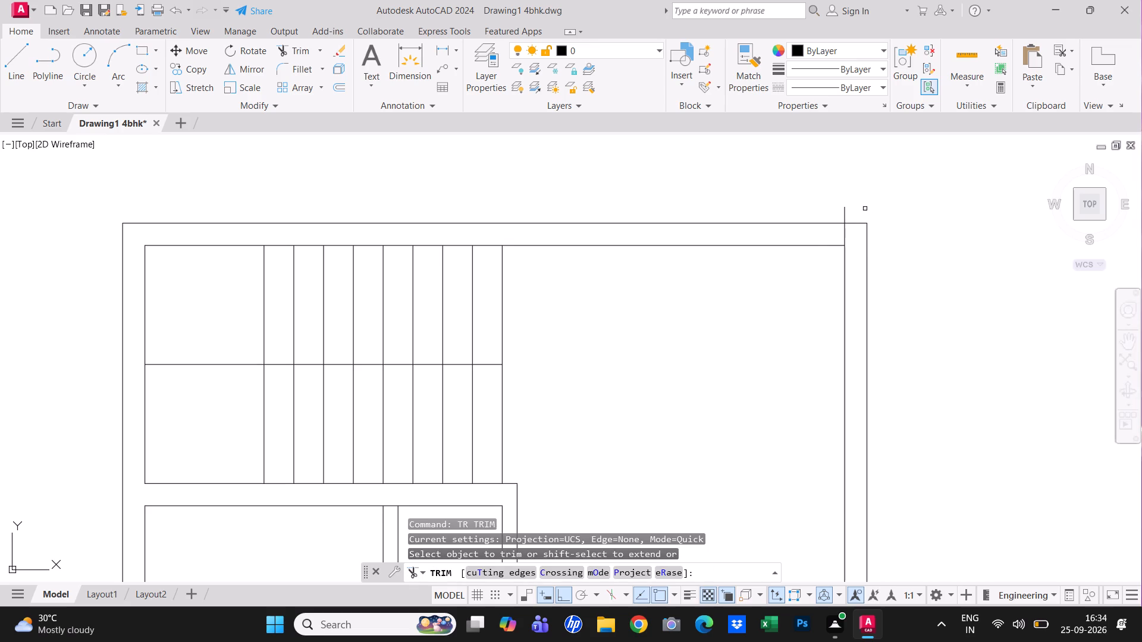
{"action": "left_click", "coordinate": [868, 209]}
{"action": "left_click", "coordinate": [801, 218]}
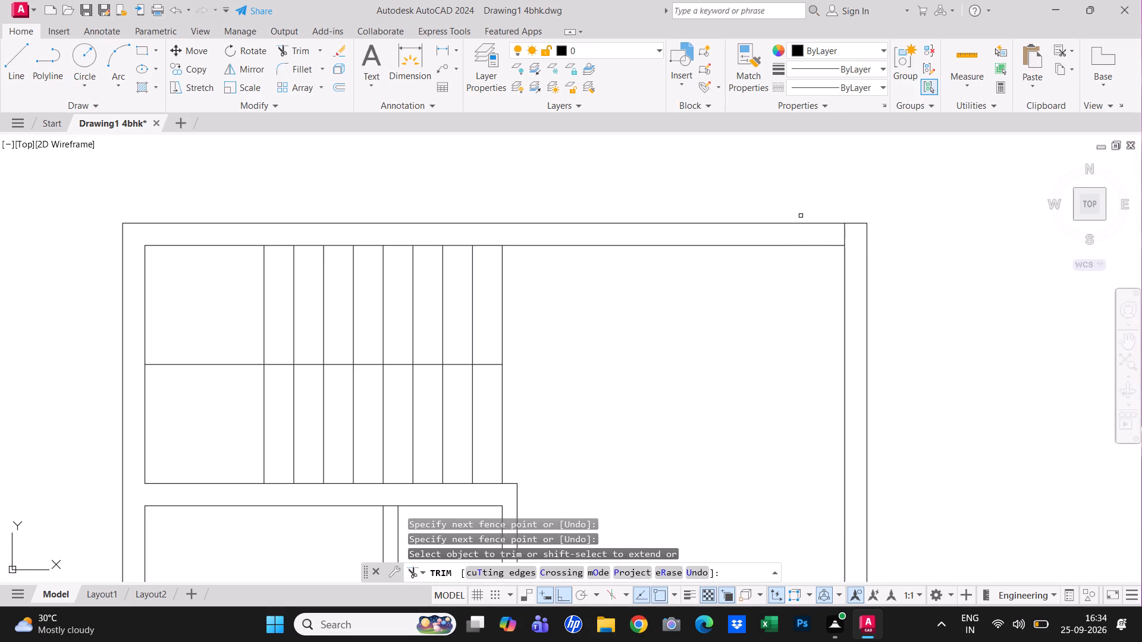
{"action": "key", "text": "Escape"}
Offset the vertical line leftward with the Through option by 2', 4' and 1' in succession to mark the opening's jambs.
{"action": "key", "text": "o"}
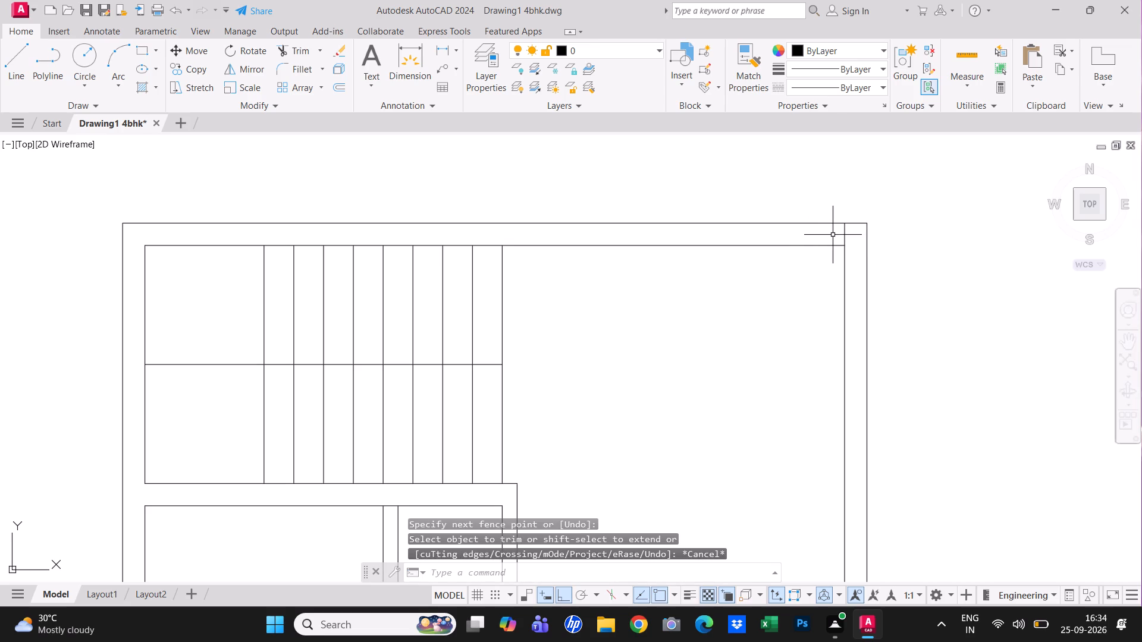
{"action": "key", "text": "space"}
{"action": "type", "text": "t"}
{"action": "key", "text": "space"}
{"action": "left_click", "coordinate": [845, 236]}
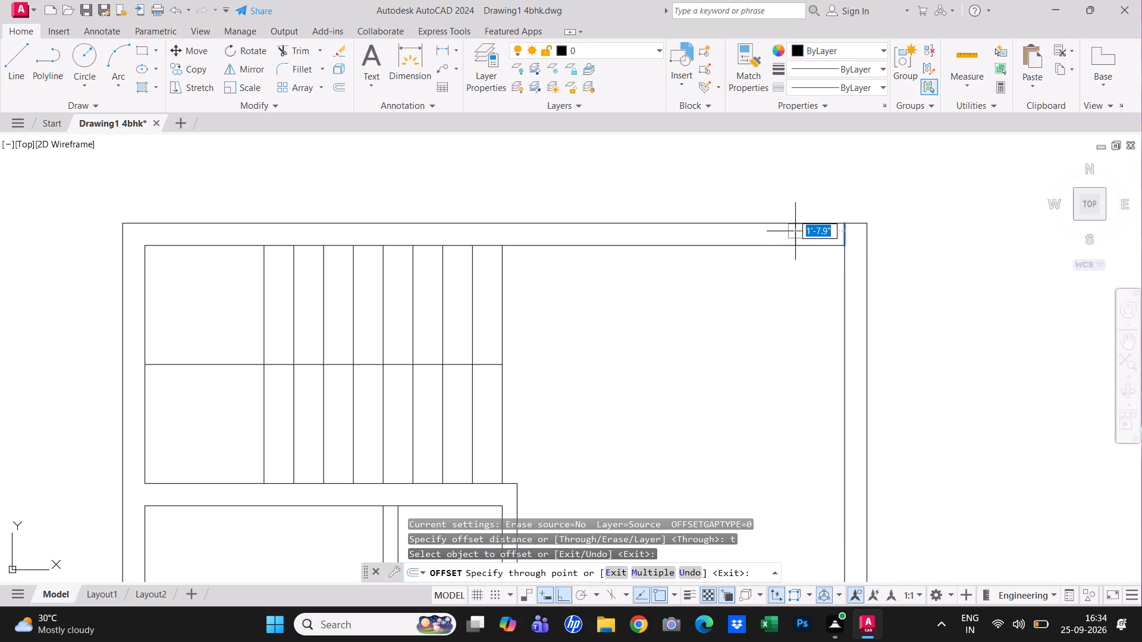
{"action": "type", "text": "2'"}
{"action": "key", "text": "Return"}
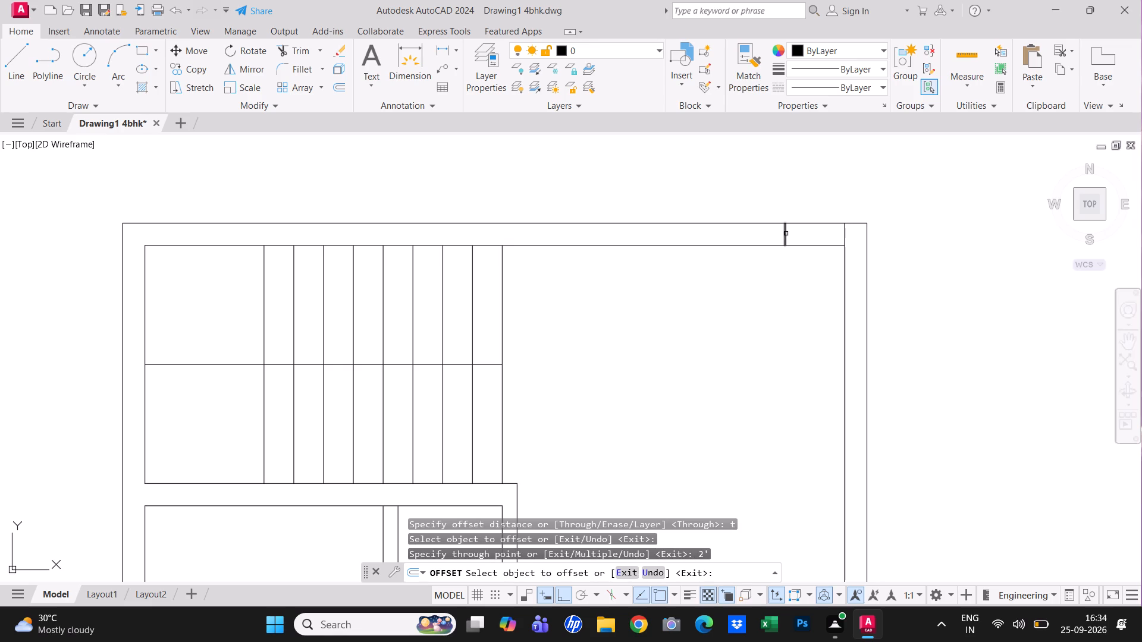
{"action": "left_click", "coordinate": [786, 234]}
{"action": "type", "text": "4'"}
{"action": "key", "text": "Return"}
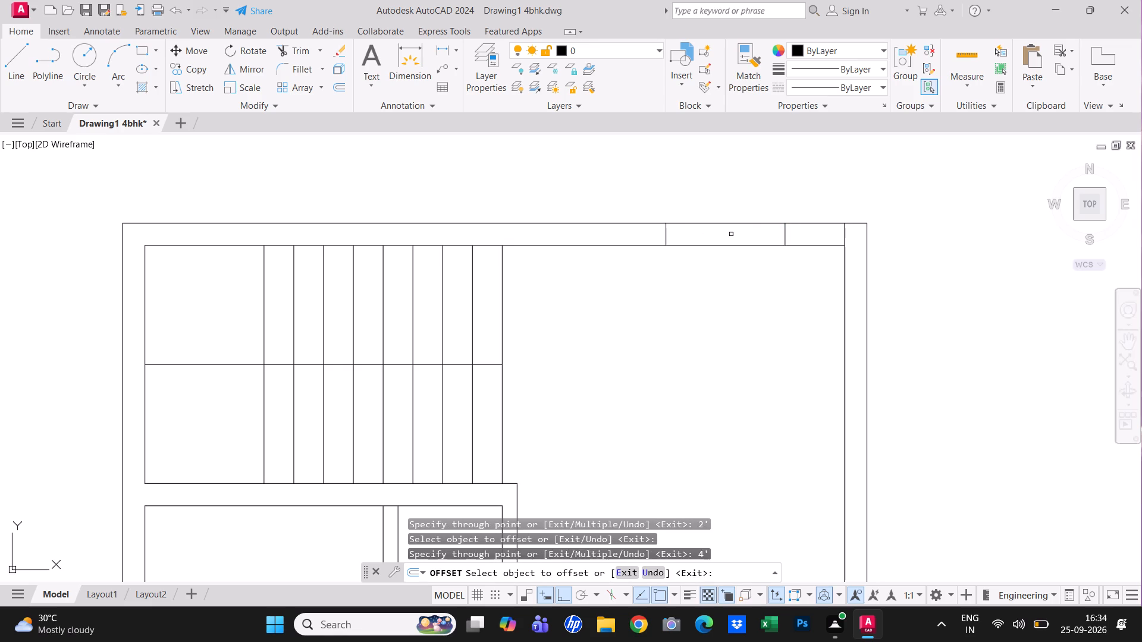
{"action": "left_click", "coordinate": [666, 229]}
{"action": "type", "text": "1'"}
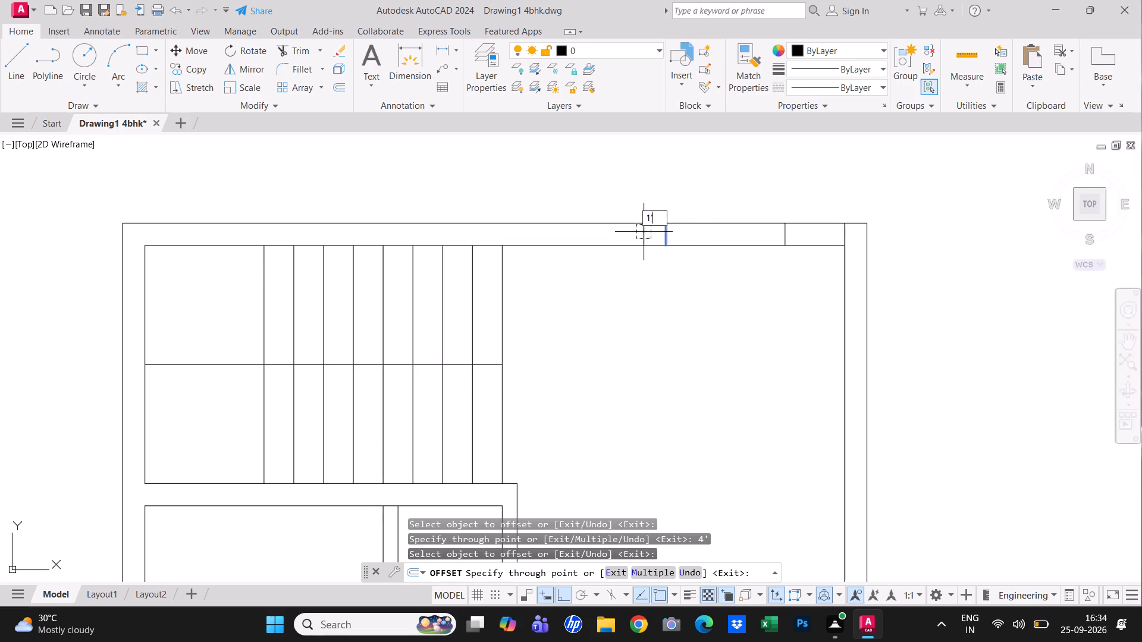
{"action": "key", "text": "Return"}
{"action": "key", "text": "Escape"}
Trim the upper wall lines between the outermost jambs to open 5', removing the intermediate jamb and the reference line at the corner.
{"action": "type", "text": "tr"}
{"action": "key", "text": "space"}
{"action": "left_click", "coordinate": [702, 310]}
{"action": "left_click", "coordinate": [669, 185]}
{"action": "left_click", "coordinate": [658, 205]}
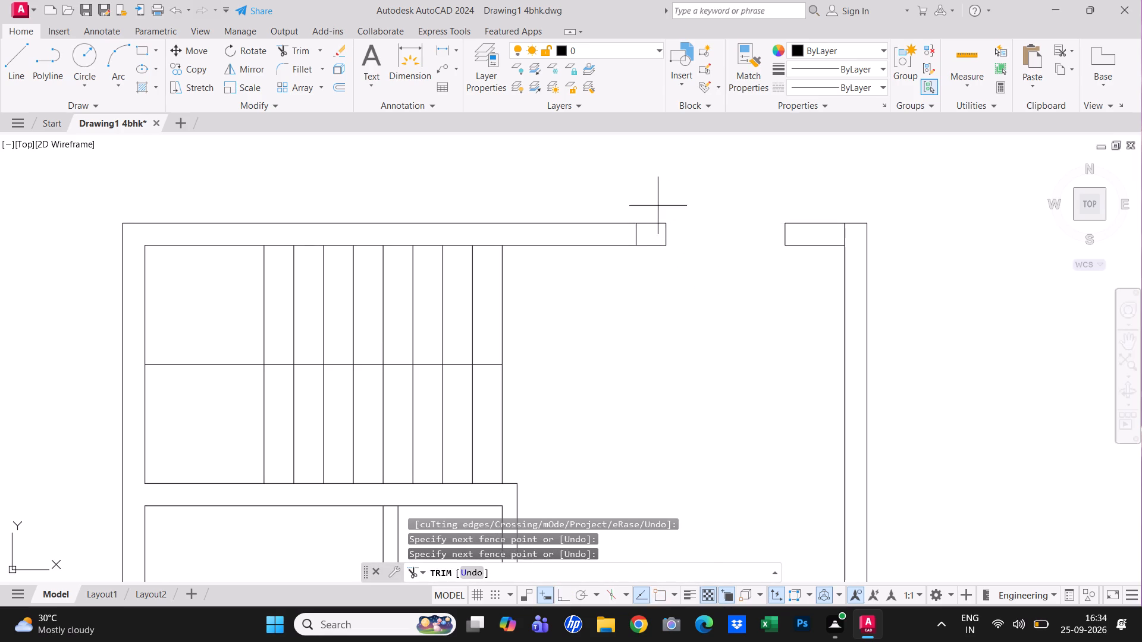
{"action": "left_click", "coordinate": [652, 266]}
{"action": "left_click", "coordinate": [665, 241]}
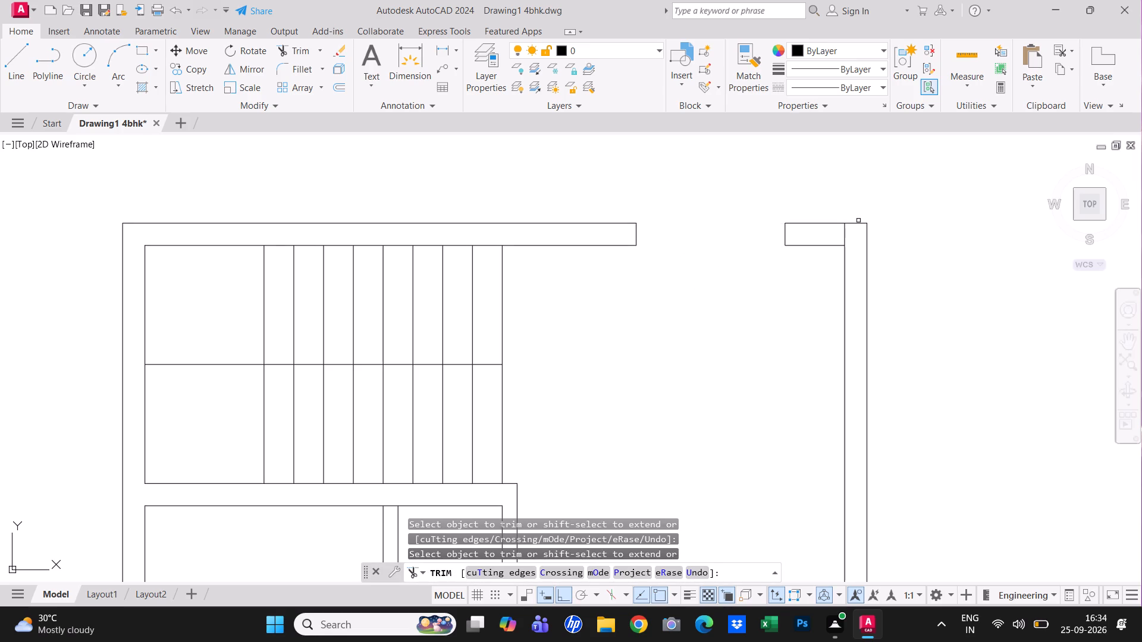
{"action": "left_click", "coordinate": [849, 235]}
{"action": "left_click", "coordinate": [825, 233]}
{"action": "scroll", "coordinate": [827, 246], "scroll_direction": "down", "scroll_amount": 2}
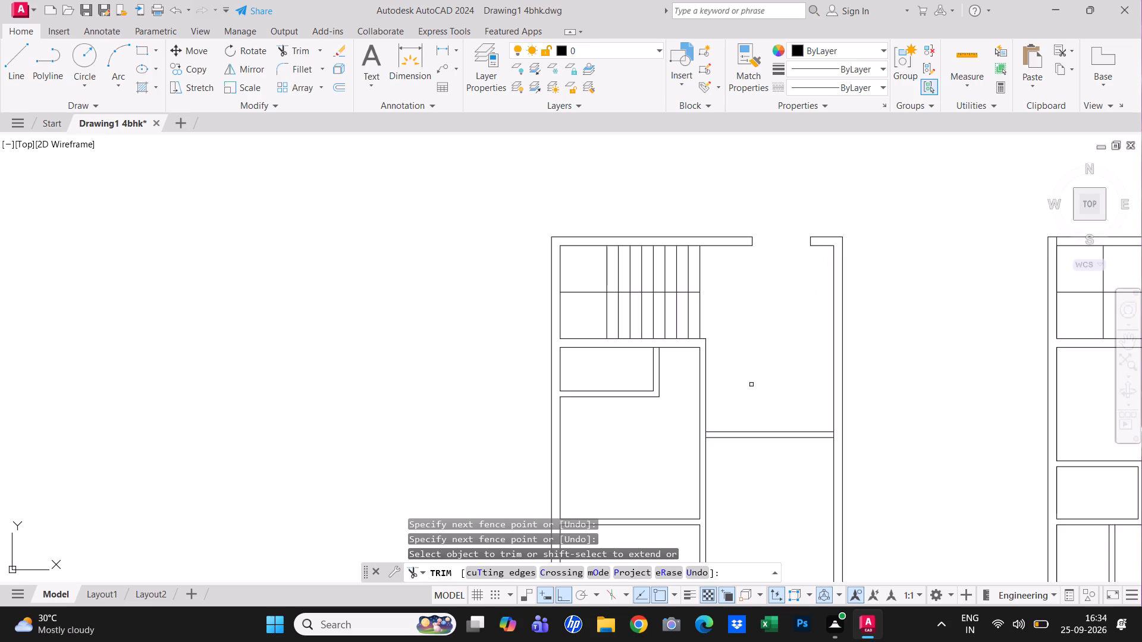
{"action": "middle_click_drag", "start_coordinate": [780, 464], "coordinate": [781, 458]}
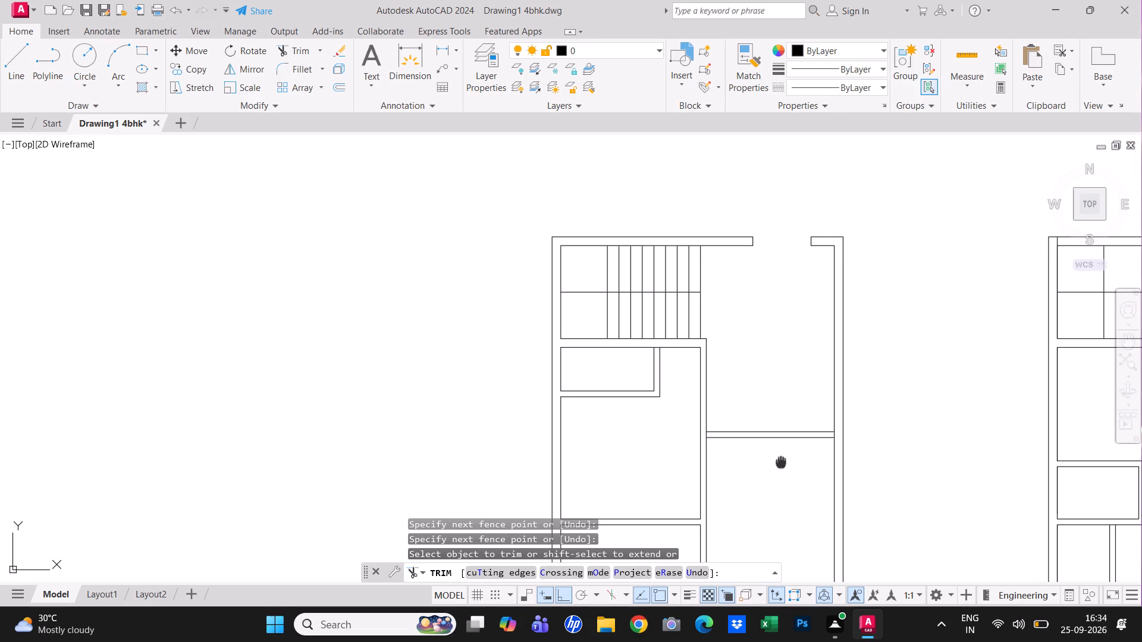
{"action": "middle_click_drag", "start_coordinate": [781, 458], "coordinate": [782, 355]}
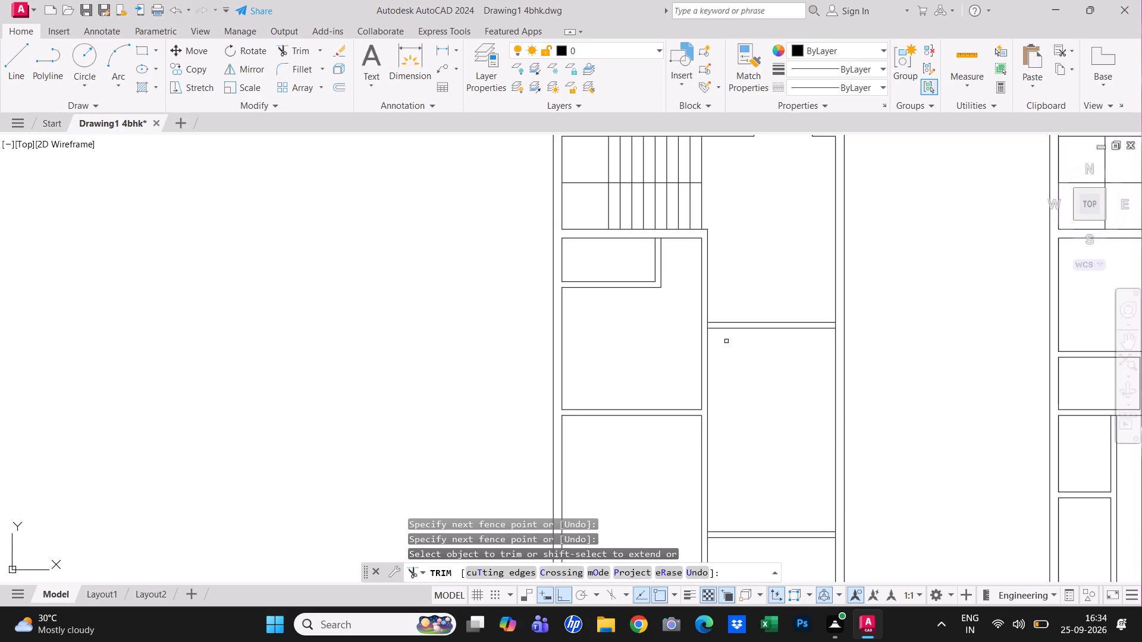
{"action": "scroll", "coordinate": [731, 340], "scroll_direction": "down", "scroll_amount": 1}
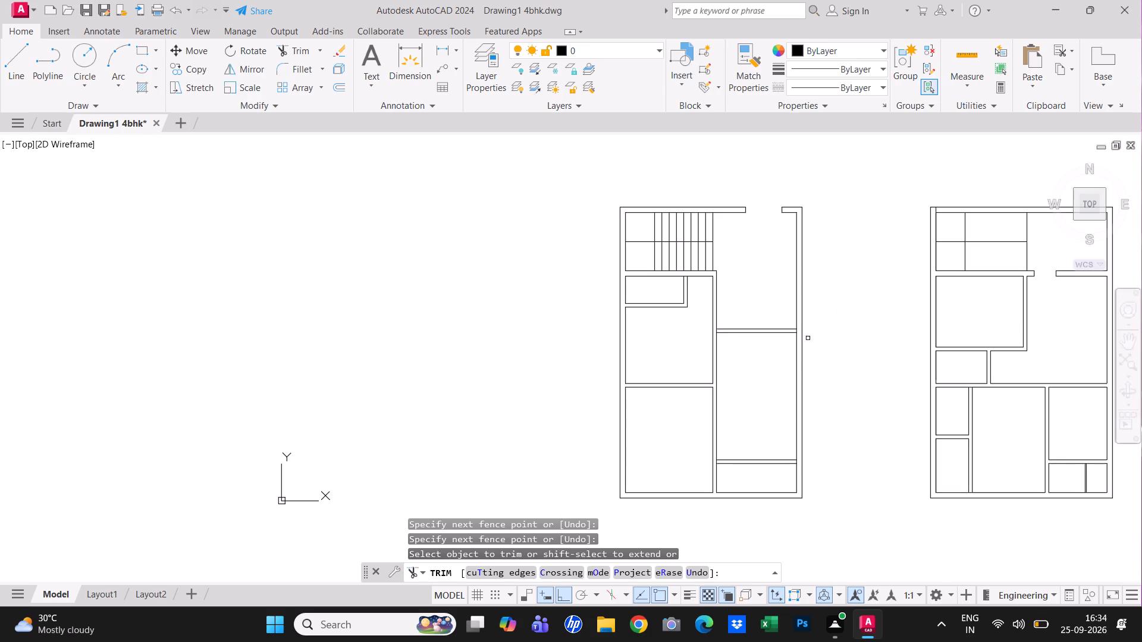
{"action": "scroll", "coordinate": [735, 335], "scroll_direction": "up", "scroll_amount": 3}
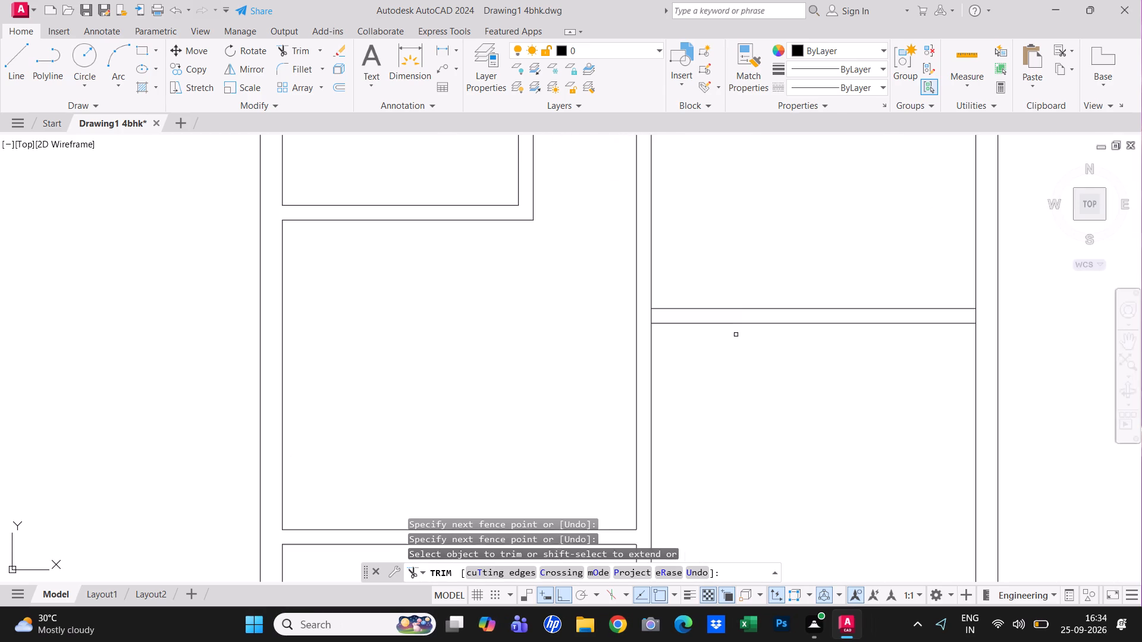
{"action": "key", "text": "Escape"}
{"action": "key", "text": "Escape"}
Trim the central wall's right line between the two cross-partition lines at their junction on the first-floor plan.
{"action": "key", "text": "t"}
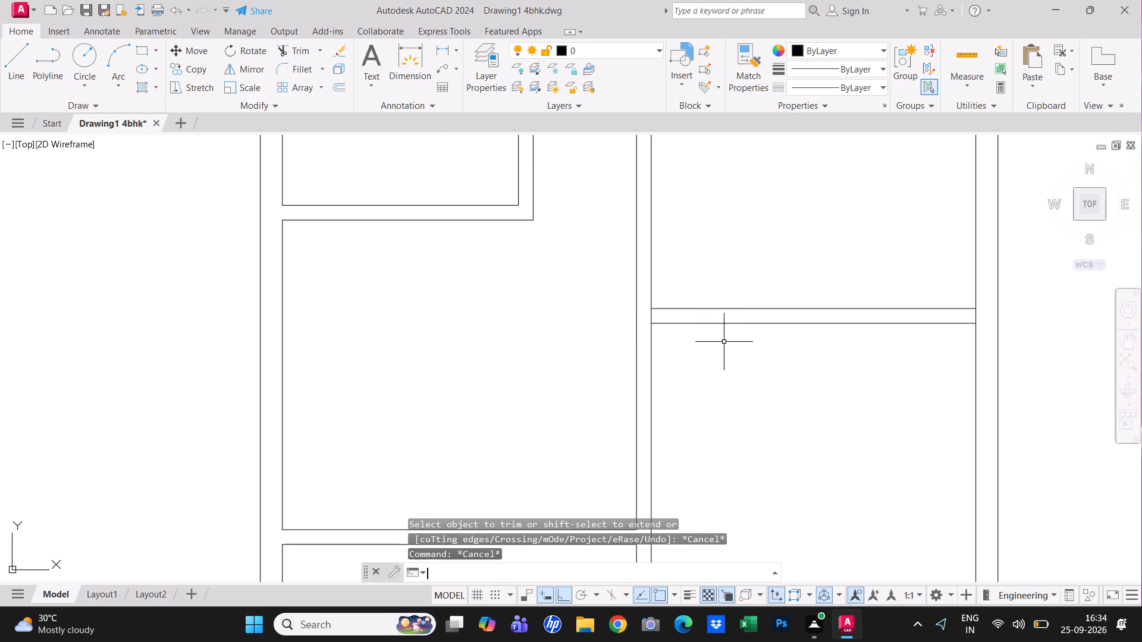
{"action": "key", "text": "r"}
{"action": "key", "text": "space"}
{"action": "left_click", "coordinate": [651, 316]}
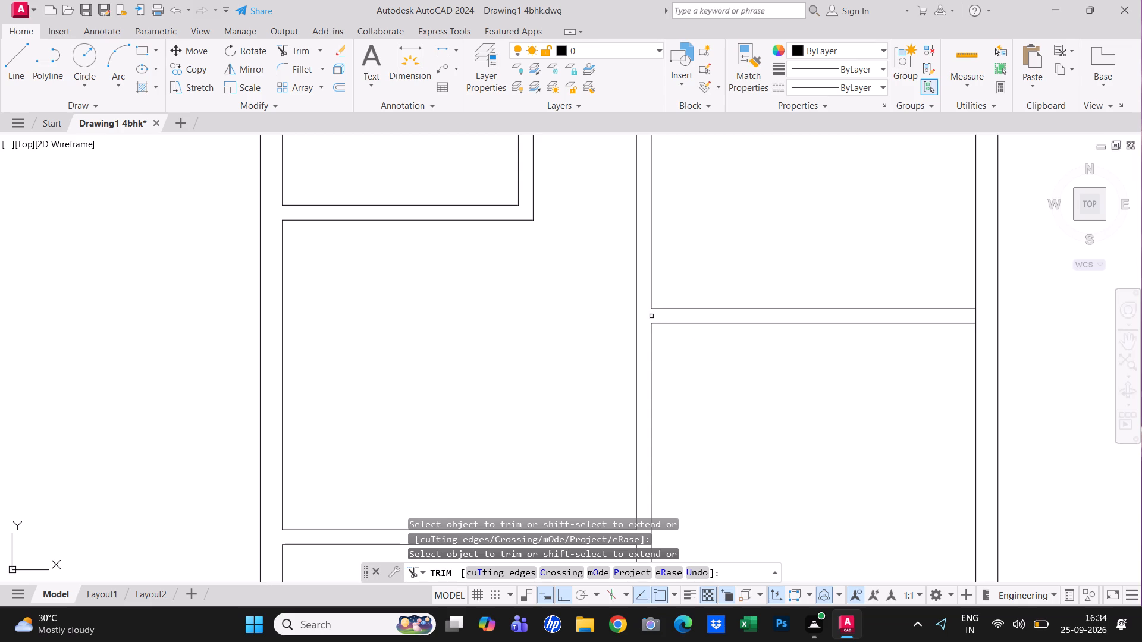
Trim the right outer wall's inner line between the two cross-partition lines at their junction on the first-floor plan.
{"action": "left_click", "coordinate": [975, 316]}
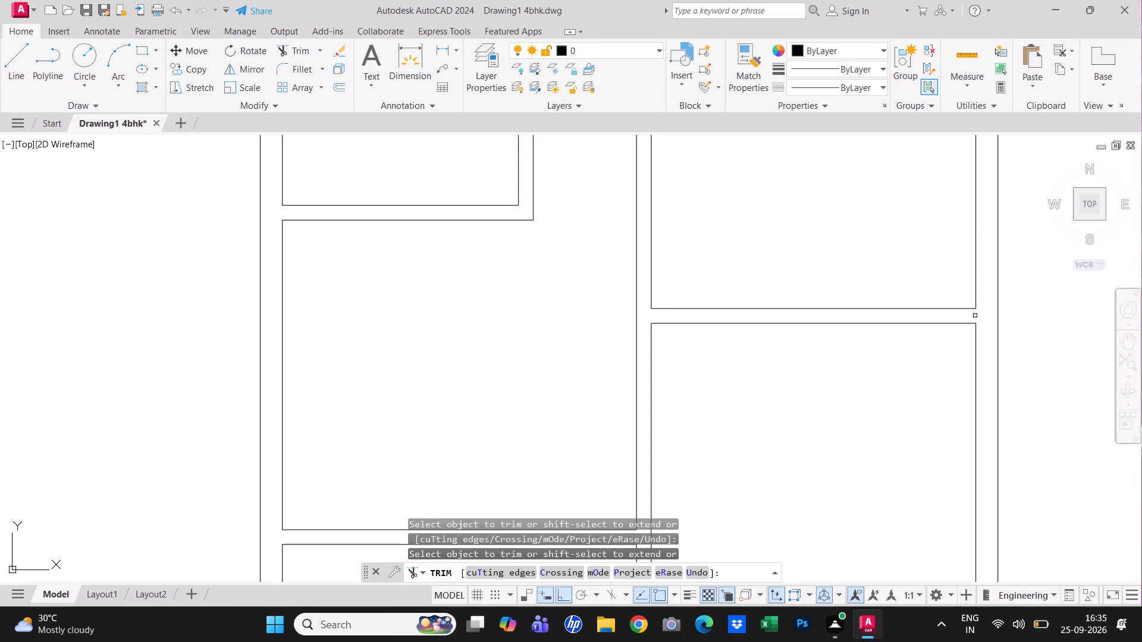
{"action": "key", "text": "Escape"}
{"action": "key", "text": "Escape"}
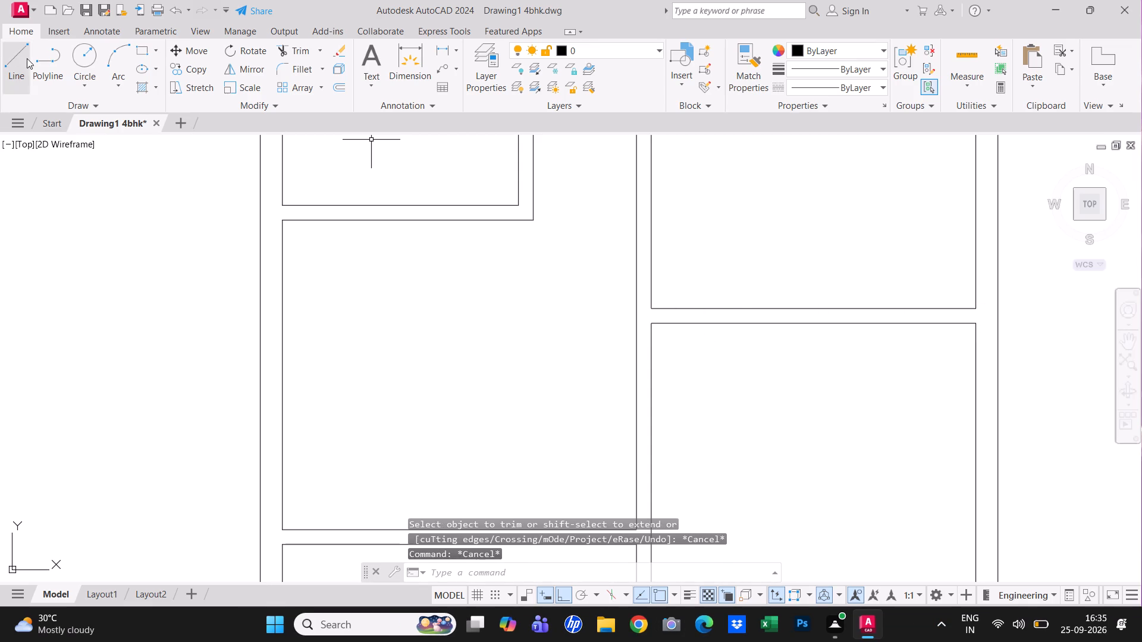
Draw a short vertical line across the cross partition where it meets the central wall's right face.
{"action": "left_click", "coordinate": [27, 58]}
{"action": "scroll", "coordinate": [670, 300], "scroll_direction": "up", "scroll_amount": 2}
{"action": "left_click", "coordinate": [620, 326]}
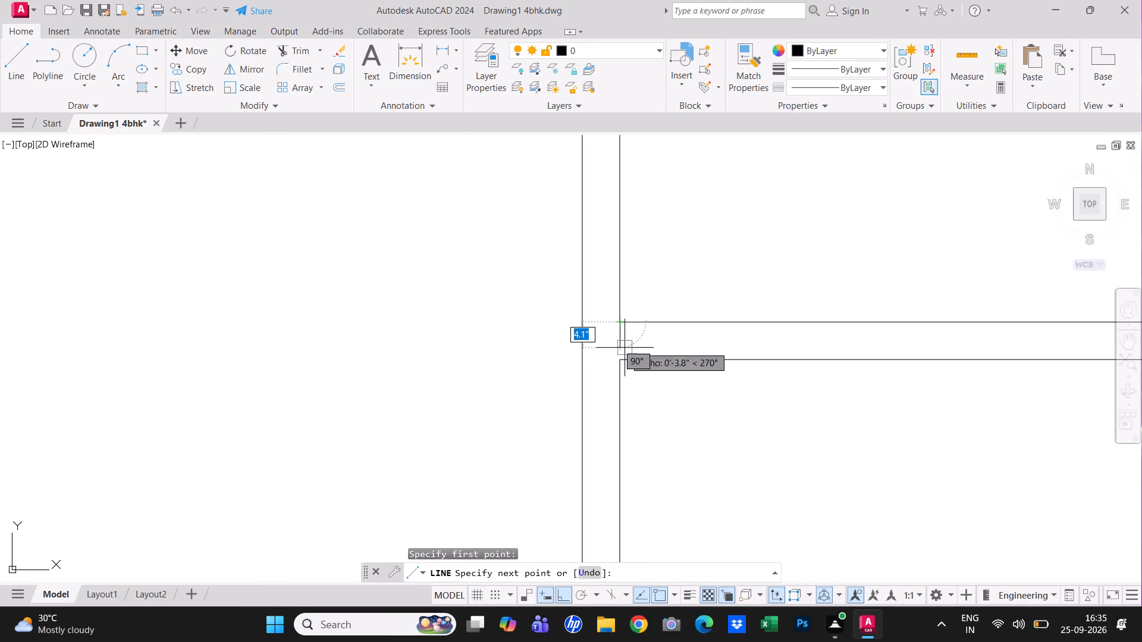
{"action": "left_click", "coordinate": [623, 361]}
{"action": "key", "text": "Escape"}
Offset the short vertical line rightward with the Through option by 1', and offset that copy by 3' to mark the opening's jambs.
{"action": "key", "text": "o"}
{"action": "key", "text": "space"}
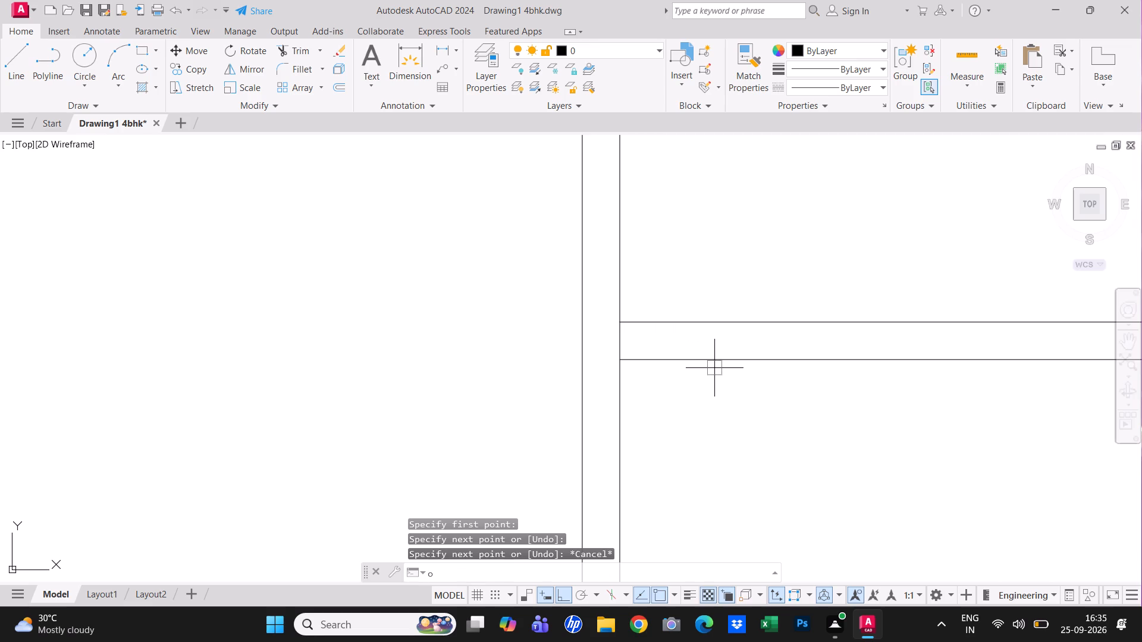
{"action": "type", "text": "t"}
{"action": "key", "text": "space"}
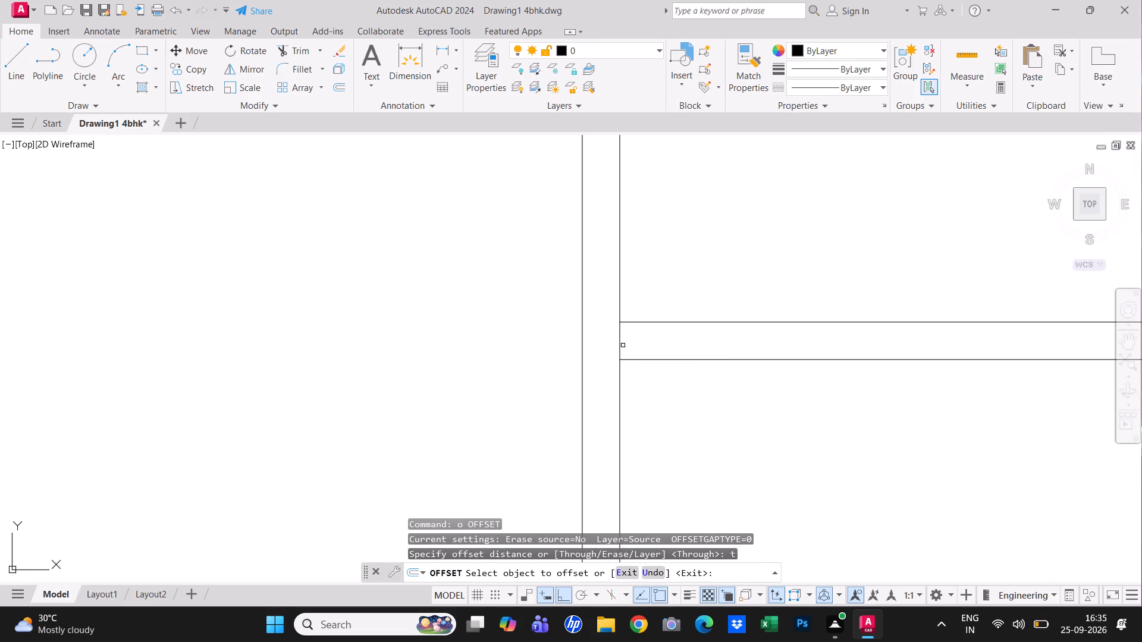
{"action": "left_click", "coordinate": [620, 345]}
{"action": "type", "text": "1'"}
{"action": "key", "text": "Return"}
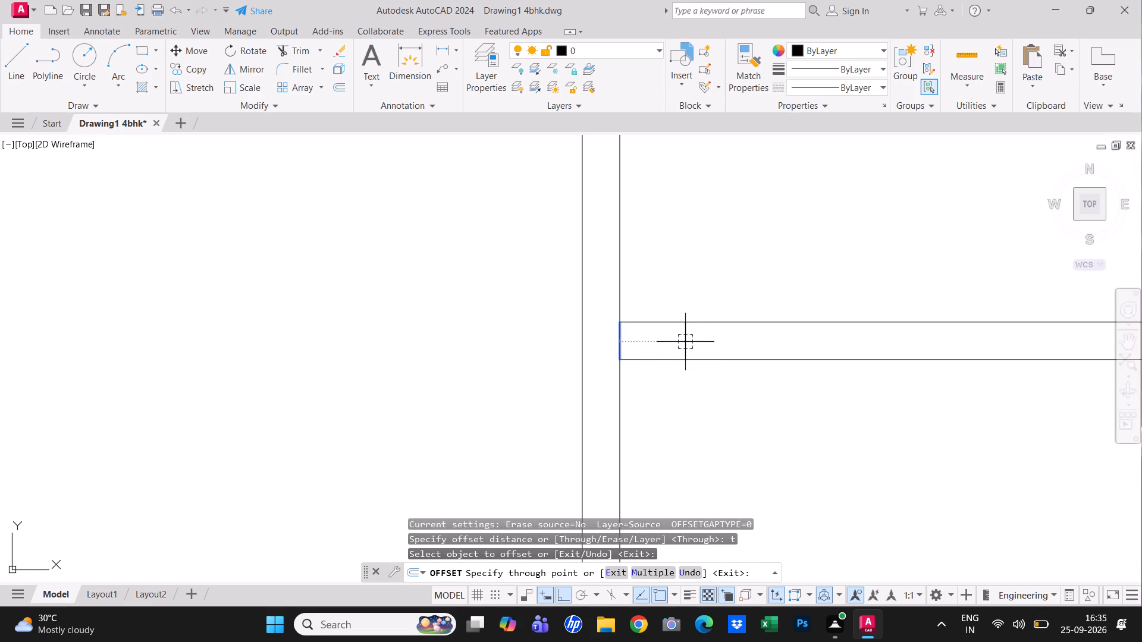
{"action": "left_click", "coordinate": [694, 347]}
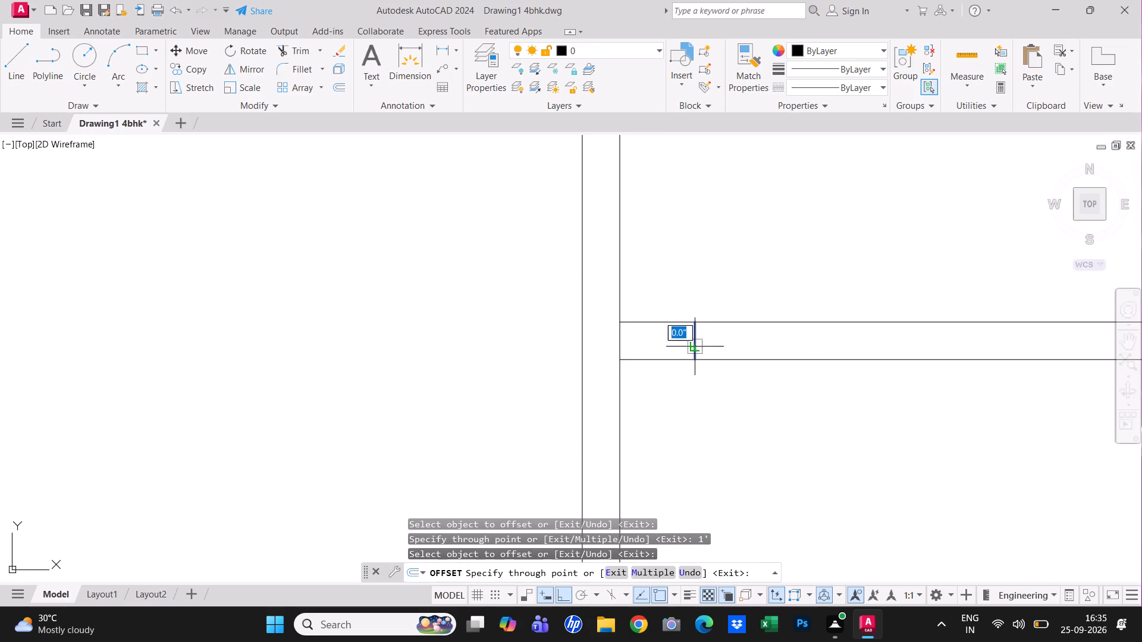
{"action": "type", "text": "3'"}
{"action": "key", "text": "Return"}
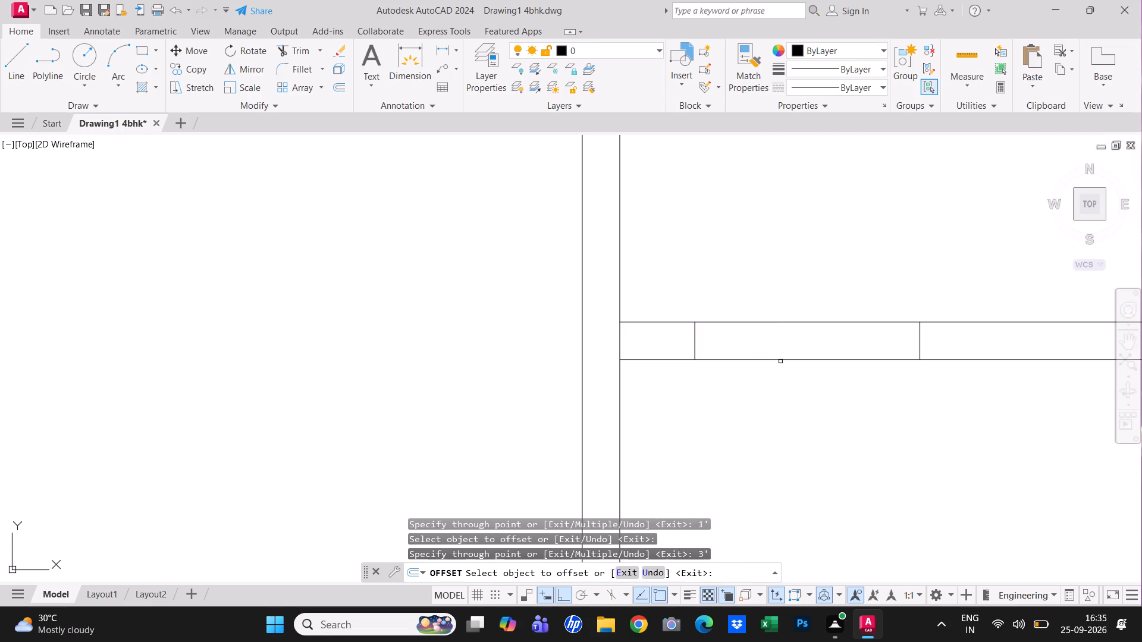
{"action": "key", "text": "Escape"}
Trim the cross partition's lines between the jambs to open 3', and remove the reference line at the central wall.
{"action": "type", "text": "tr"}
{"action": "key", "text": "space"}
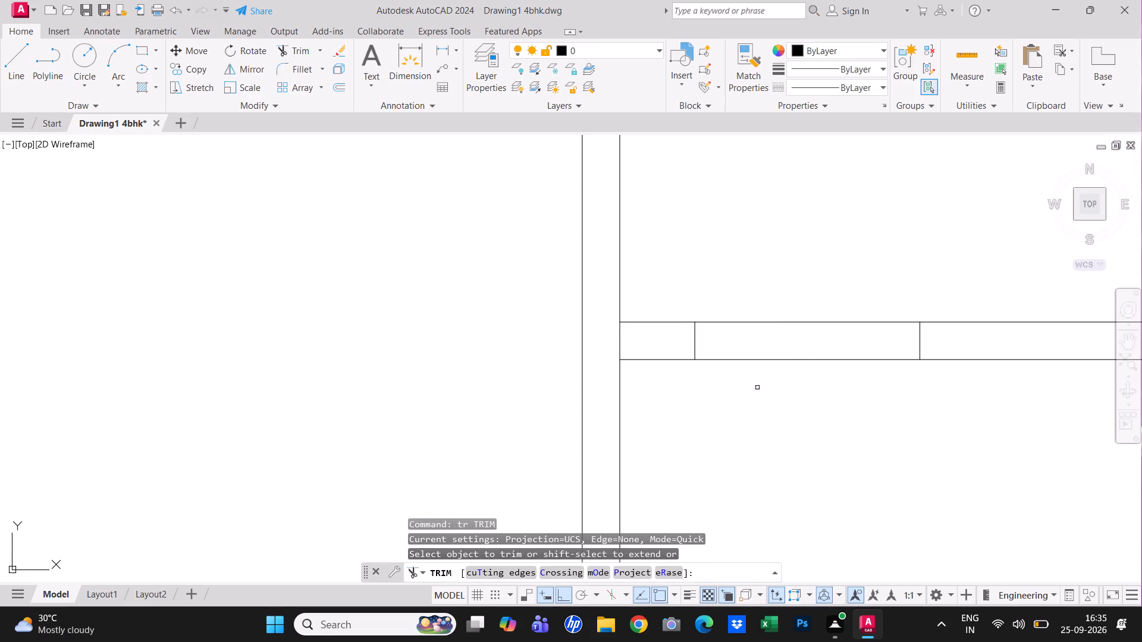
{"action": "left_click", "coordinate": [757, 388]}
{"action": "left_click", "coordinate": [749, 306]}
{"action": "left_click", "coordinate": [614, 341]}
{"action": "left_click", "coordinate": [639, 338]}
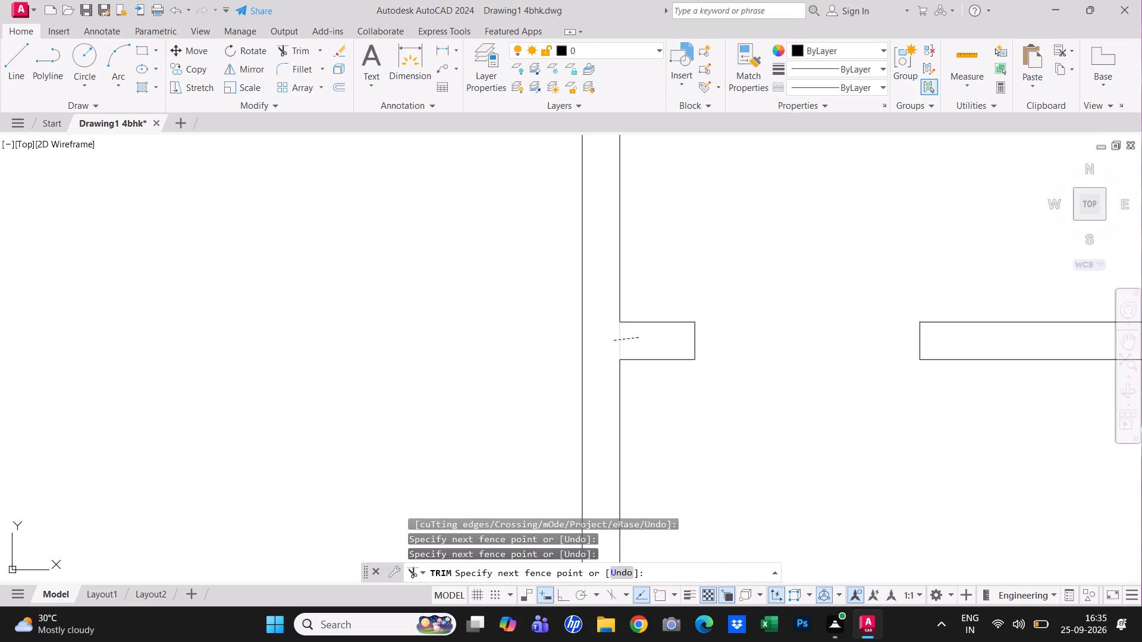
Trim the wall lines between the lower cross partition's lines at its junctions with the central wall and the right outer wall.
{"action": "scroll", "coordinate": [628, 349], "scroll_direction": "down", "scroll_amount": 2}
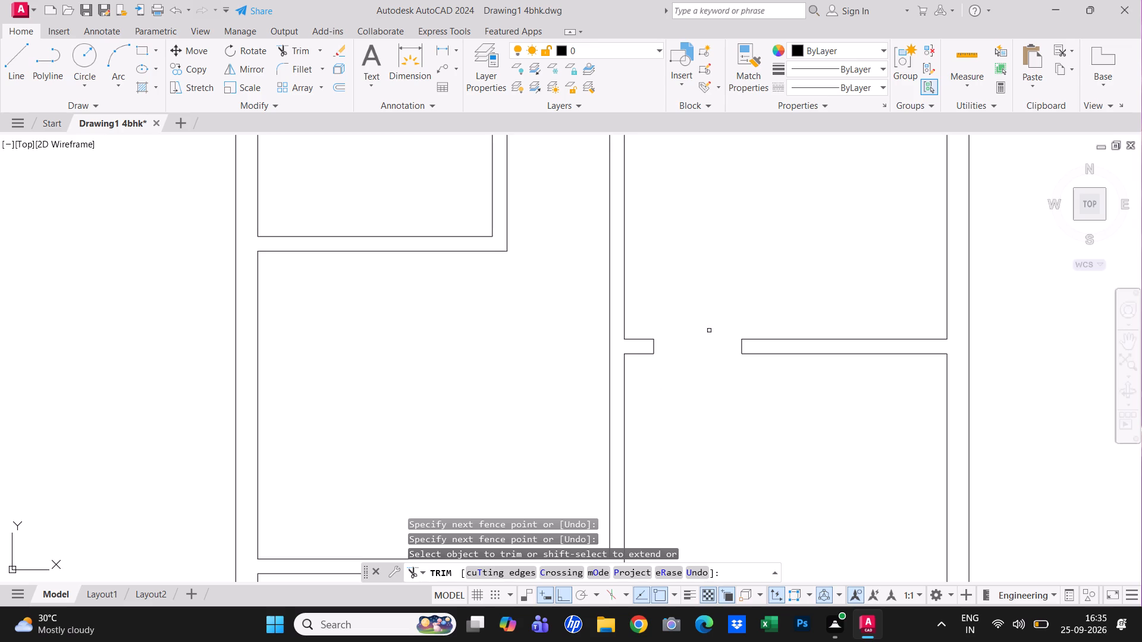
{"action": "middle_click_drag", "start_coordinate": [729, 362], "coordinate": [709, 277]}
{"action": "scroll", "coordinate": [701, 302], "scroll_direction": "up", "scroll_amount": 1}
{"action": "middle_click", "coordinate": [686, 267]}
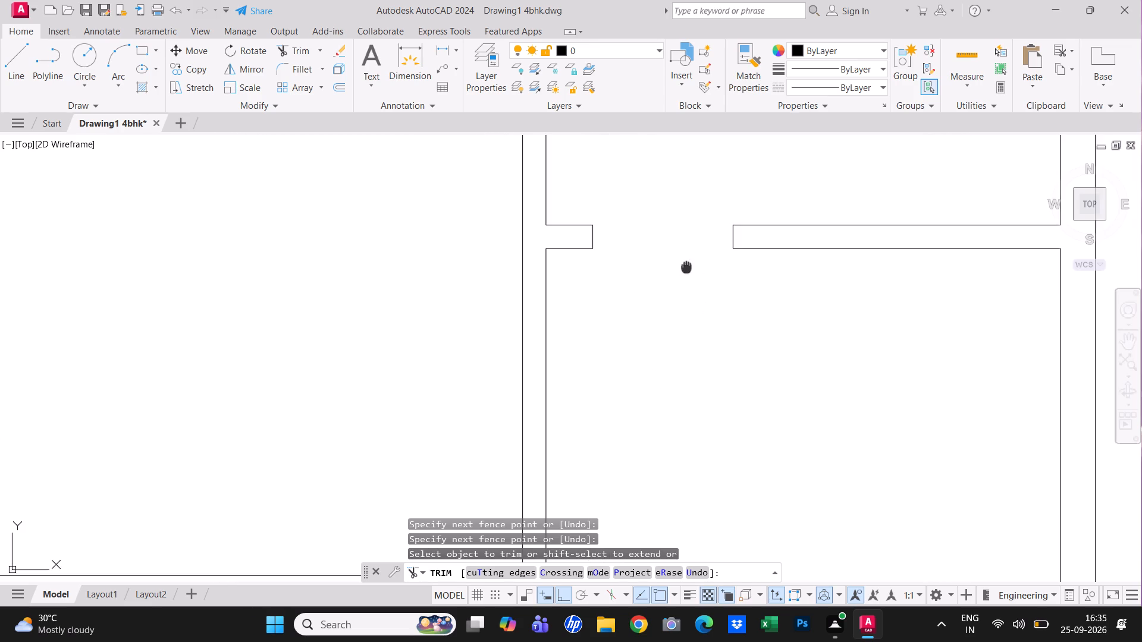
{"action": "scroll", "coordinate": [686, 267], "scroll_direction": "down", "scroll_amount": 3}
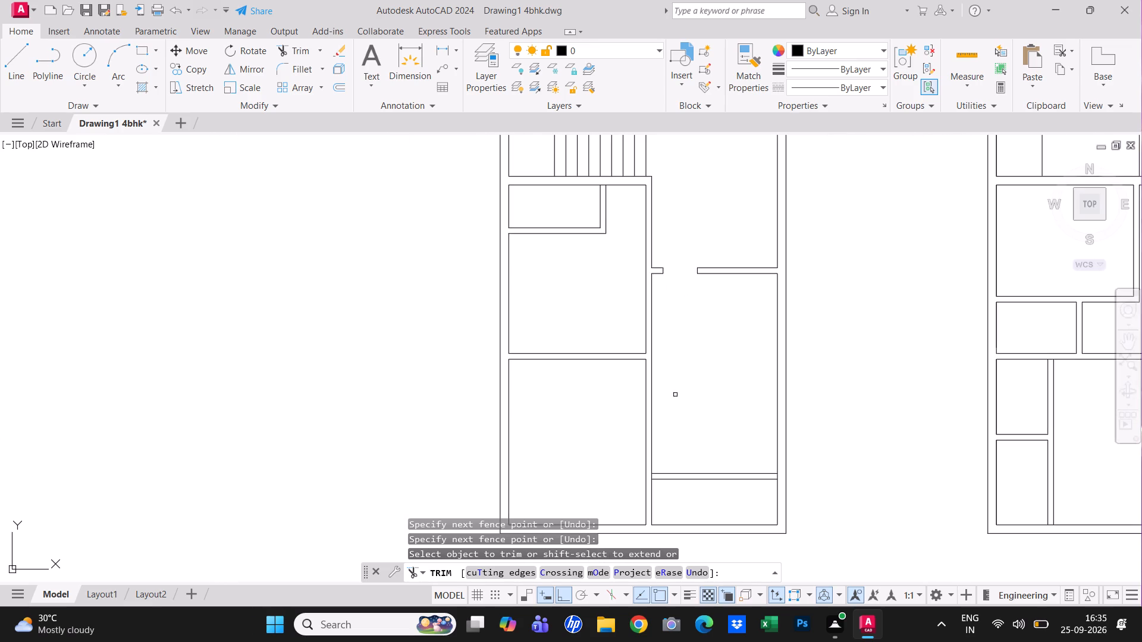
{"action": "scroll", "coordinate": [629, 484], "scroll_direction": "up", "scroll_amount": 2}
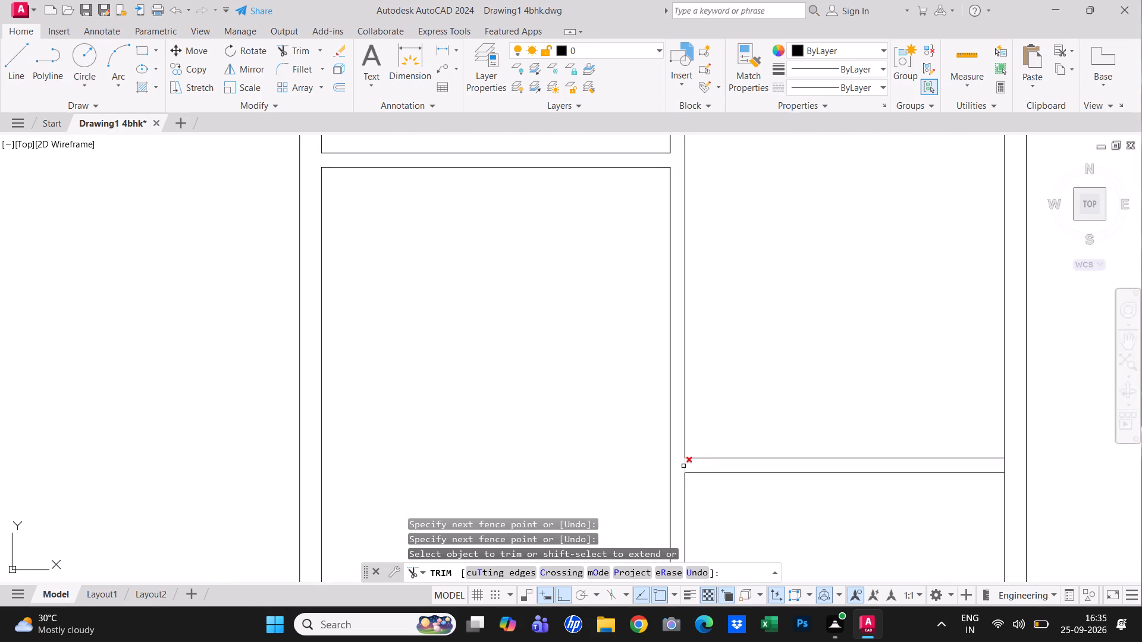
{"action": "left_click", "coordinate": [683, 466]}
{"action": "left_click", "coordinate": [1003, 467]}
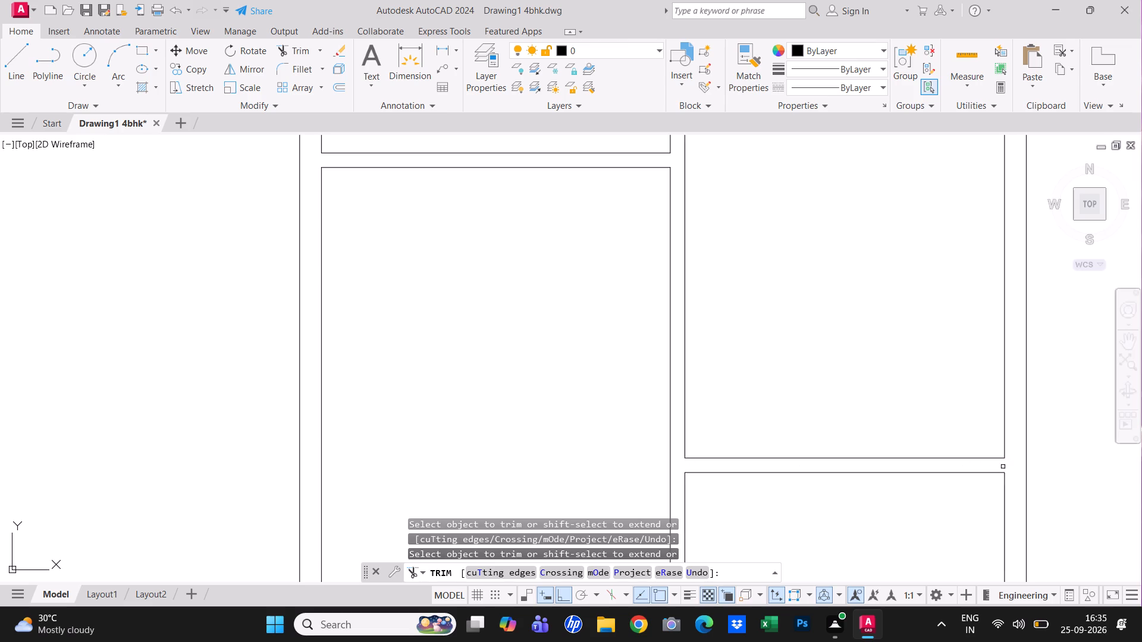
{"action": "scroll", "coordinate": [780, 307], "scroll_direction": "down", "scroll_amount": 2}
{"action": "key", "text": "Escape"}
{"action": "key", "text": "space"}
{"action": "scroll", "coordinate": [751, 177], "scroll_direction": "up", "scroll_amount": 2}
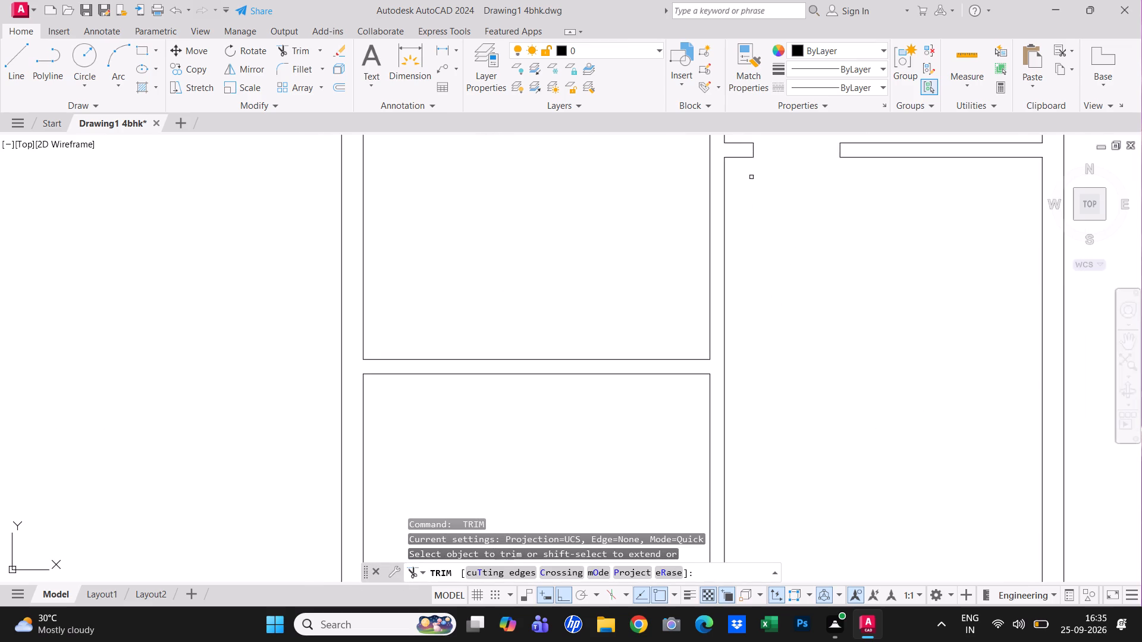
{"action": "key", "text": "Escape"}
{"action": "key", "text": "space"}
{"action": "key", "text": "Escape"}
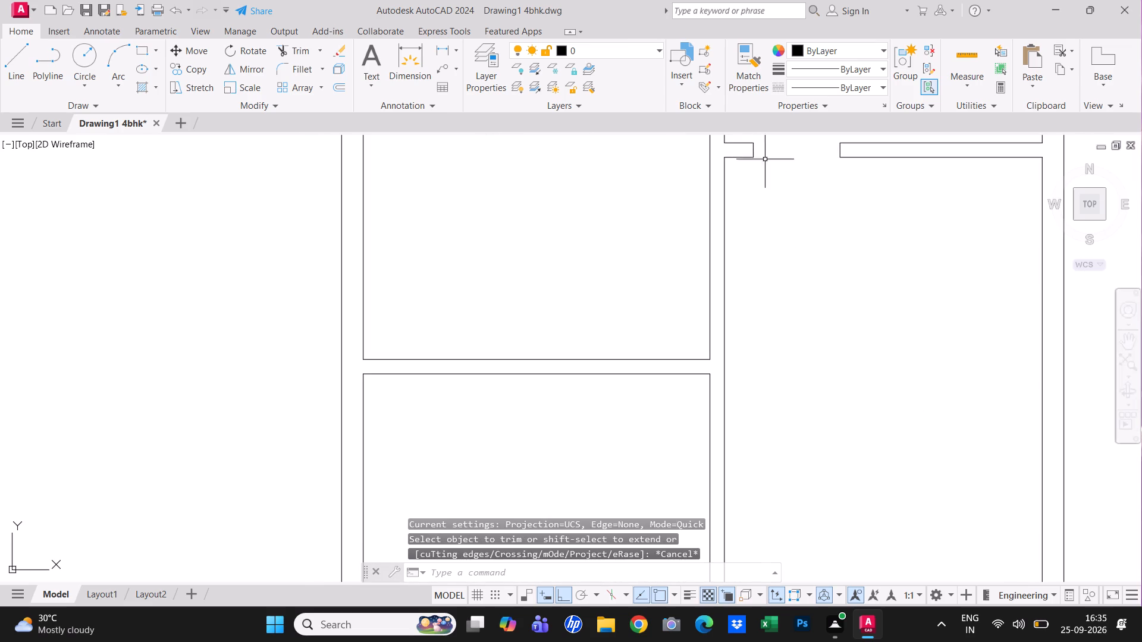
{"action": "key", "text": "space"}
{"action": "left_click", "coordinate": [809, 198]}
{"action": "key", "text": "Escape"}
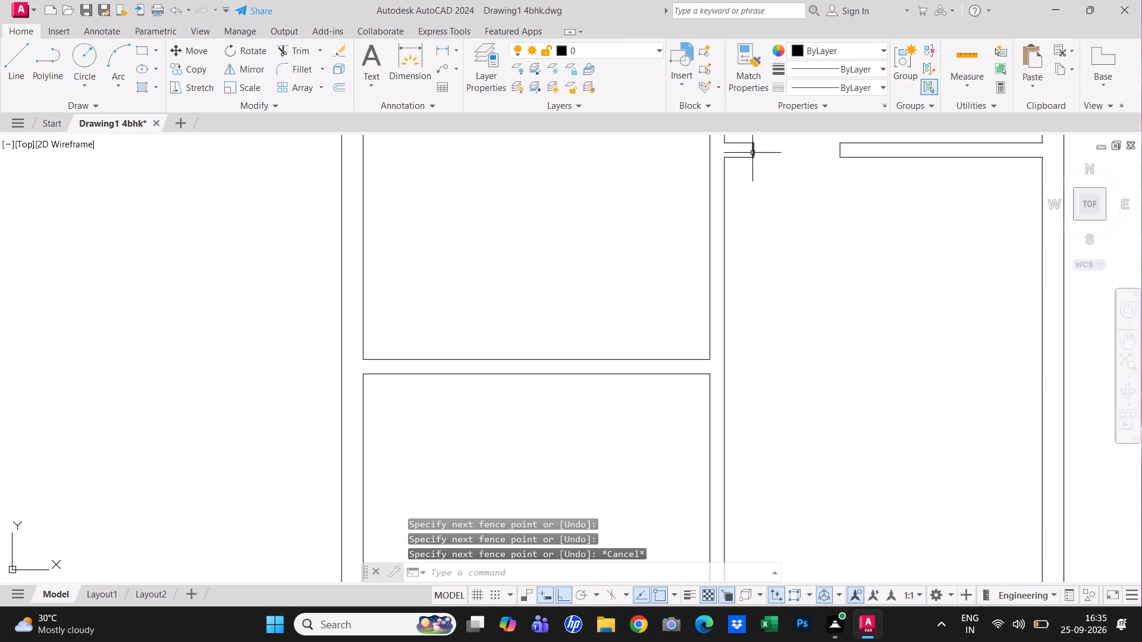
Stretch the lower ends of the opening's two jamb lines straight down past the lower cross partition.
{"action": "left_click", "coordinate": [752, 153]}
{"action": "left_click", "coordinate": [754, 160]}
{"action": "scroll", "coordinate": [773, 361], "scroll_direction": "down", "scroll_amount": 5}
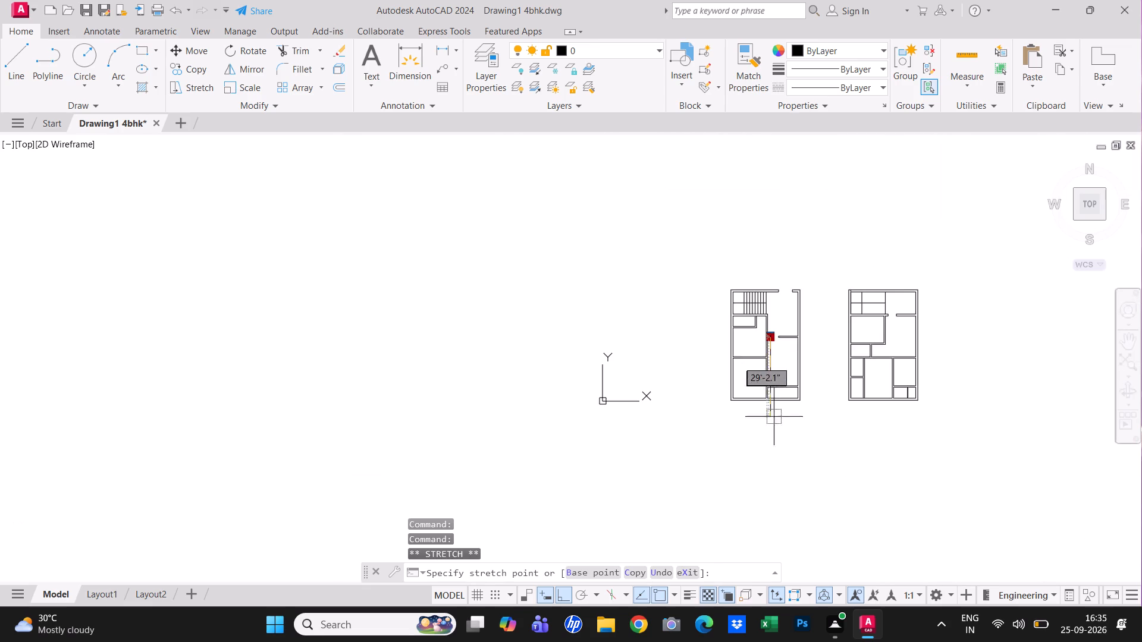
{"action": "scroll", "coordinate": [776, 437], "scroll_direction": "up", "scroll_amount": 3}
{"action": "left_click", "coordinate": [764, 273]}
{"action": "scroll", "coordinate": [766, 368], "scroll_direction": "down", "scroll_amount": 2}
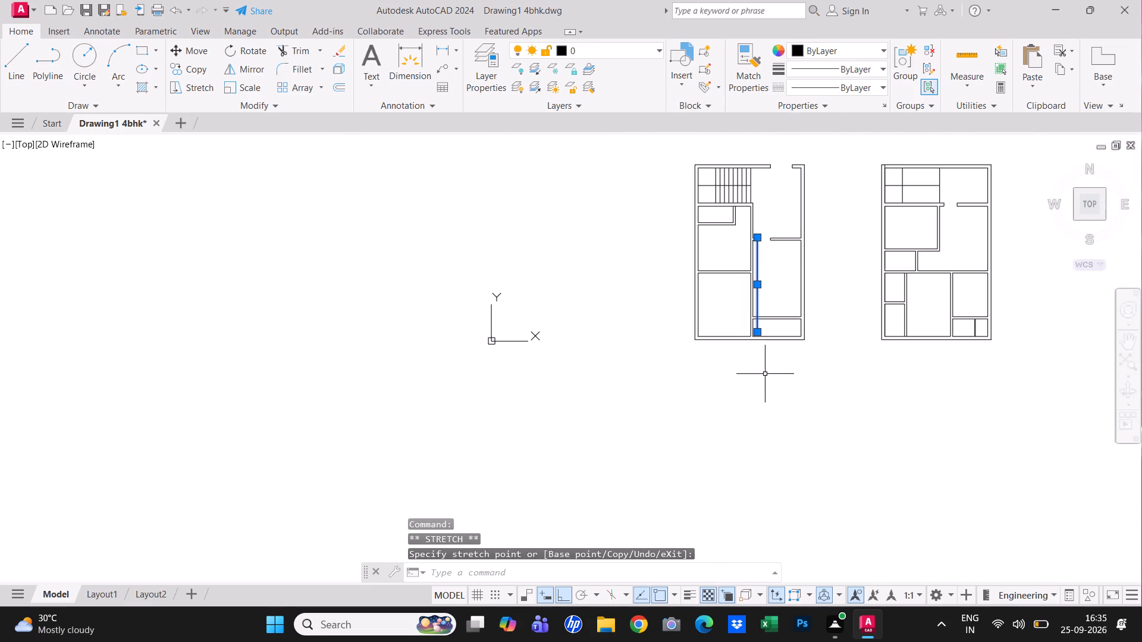
{"action": "scroll", "coordinate": [786, 238], "scroll_direction": "up", "scroll_amount": 3}
{"action": "scroll", "coordinate": [720, 248], "scroll_direction": "up", "scroll_amount": 2}
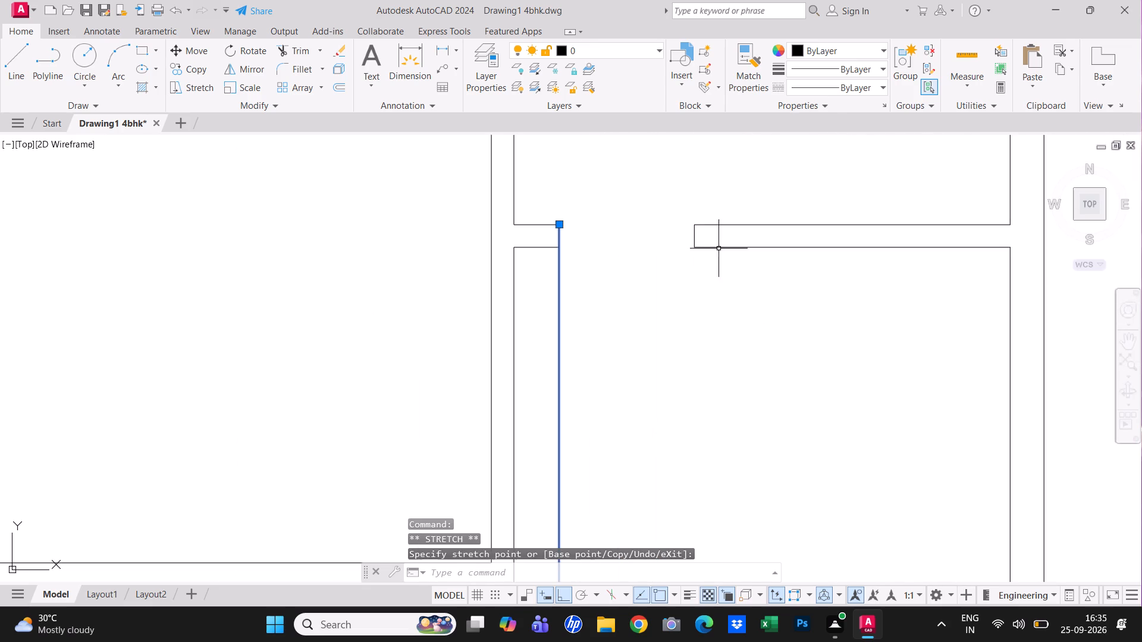
{"action": "left_click", "coordinate": [695, 241]}
{"action": "left_click", "coordinate": [695, 247]}
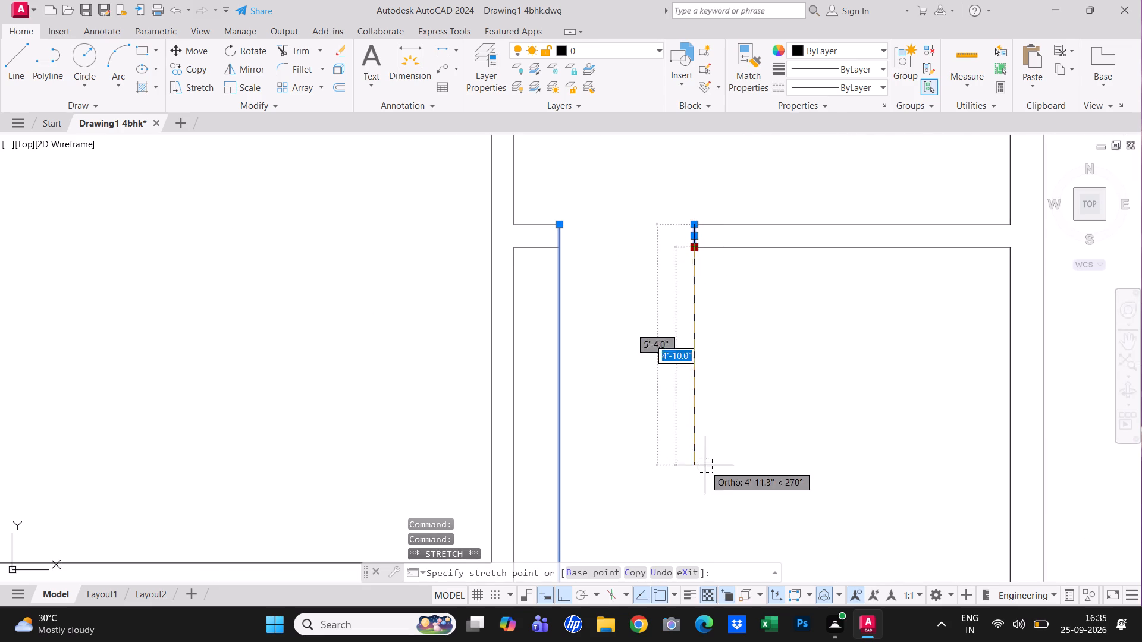
{"action": "scroll", "coordinate": [705, 463], "scroll_direction": "down", "scroll_amount": 5}
{"action": "scroll", "coordinate": [710, 510], "scroll_direction": "up", "scroll_amount": 2}
{"action": "left_click", "coordinate": [699, 526]}
{"action": "key", "text": "Escape"}
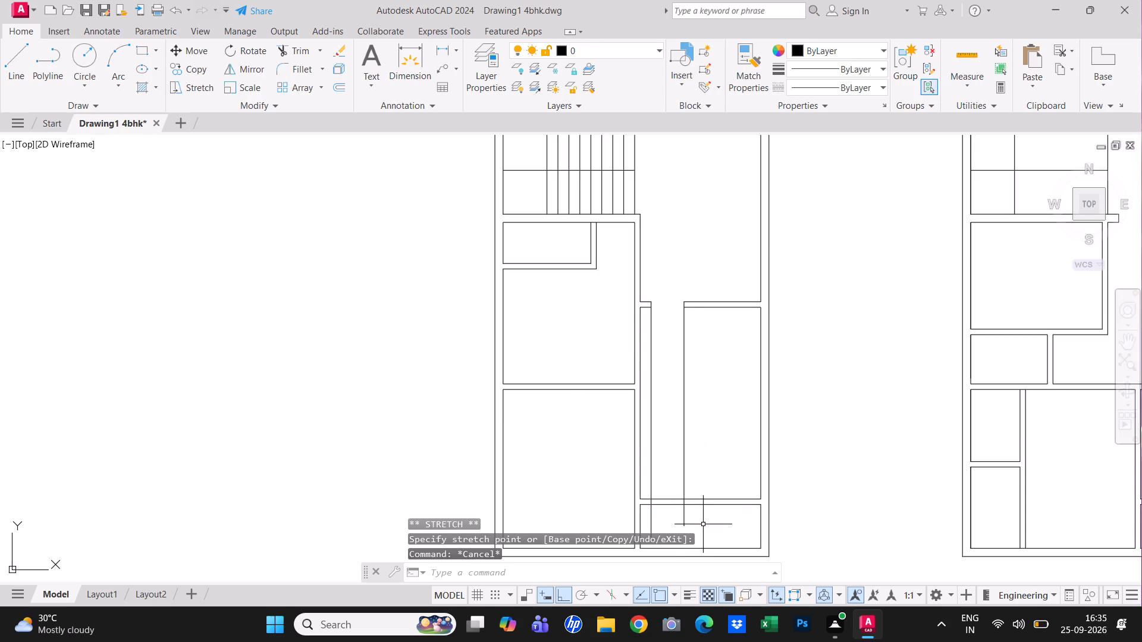
Trim the stretched jamb lines outside the two cross partitions, and cut the lower partition's opening between its jambs.
{"action": "type", "text": "tr"}
{"action": "key", "text": "space"}
{"action": "left_click", "coordinate": [731, 454]}
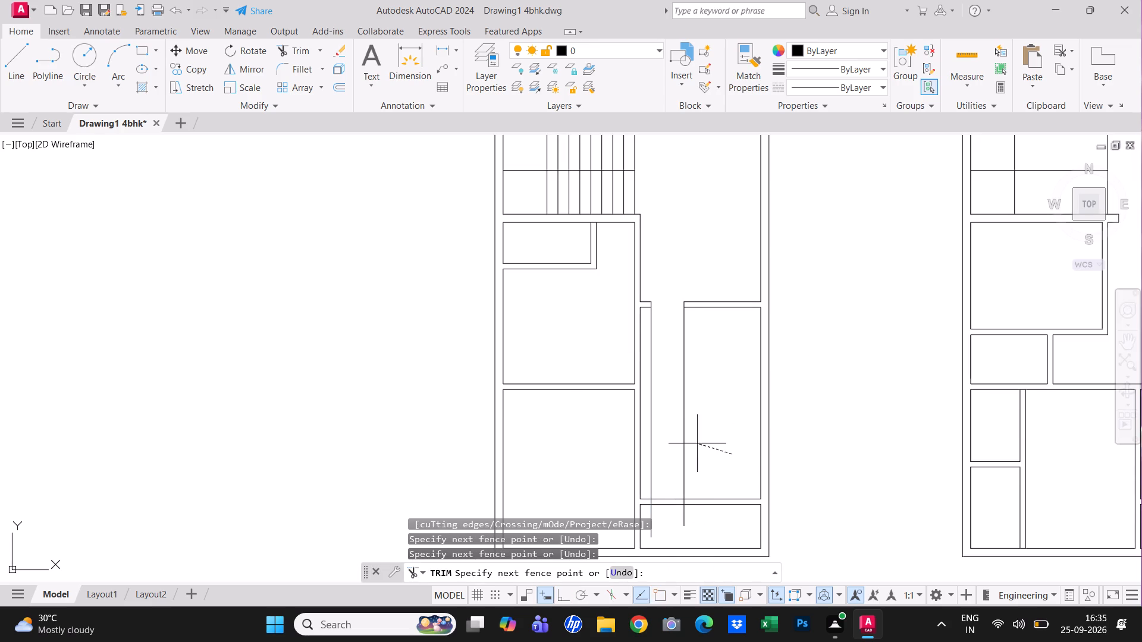
{"action": "left_click", "coordinate": [645, 442]}
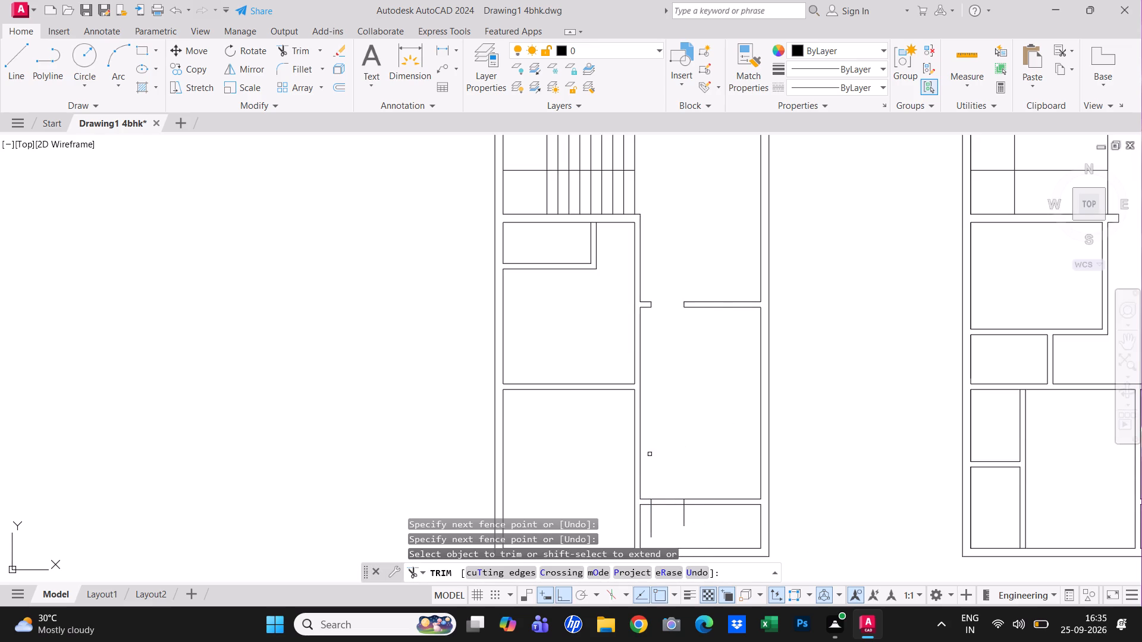
{"action": "left_click", "coordinate": [649, 524]}
{"action": "left_click", "coordinate": [683, 512]}
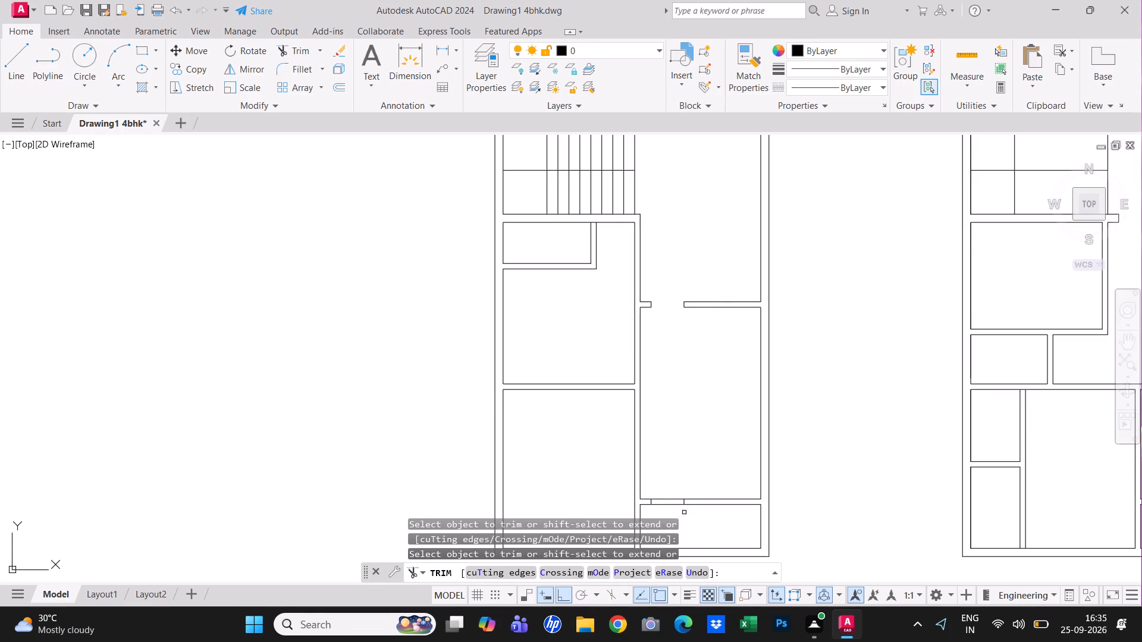
{"action": "left_click", "coordinate": [673, 520]}
{"action": "left_click", "coordinate": [666, 450]}
{"action": "left_click", "coordinate": [671, 514]}
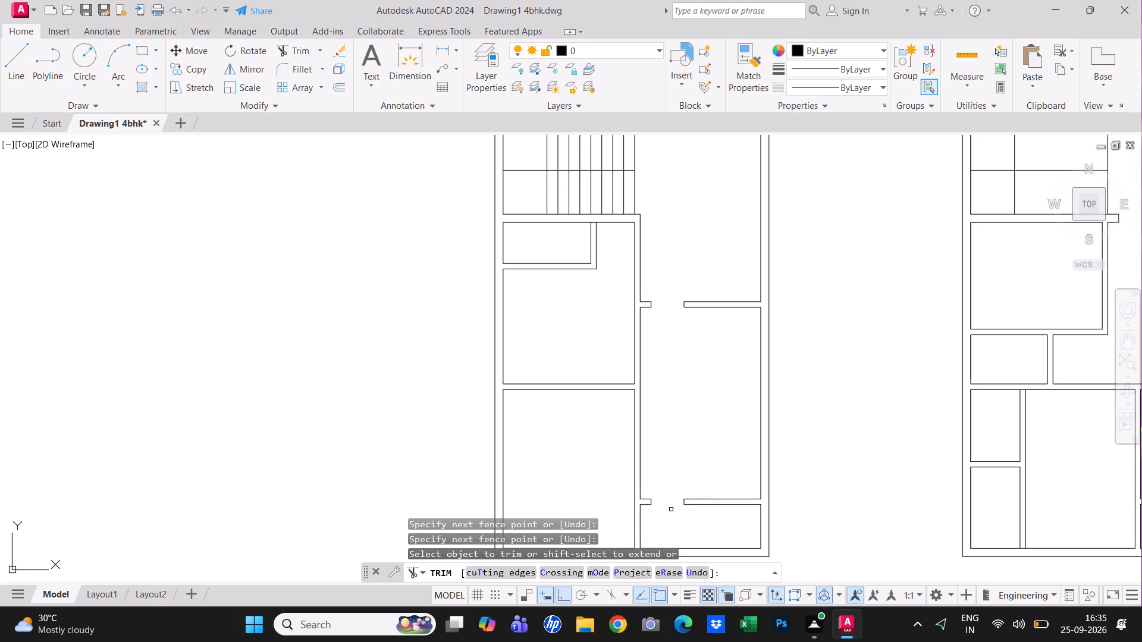
{"action": "key", "text": "Escape"}
{"action": "scroll", "coordinate": [692, 446], "scroll_direction": "down", "scroll_amount": 1}
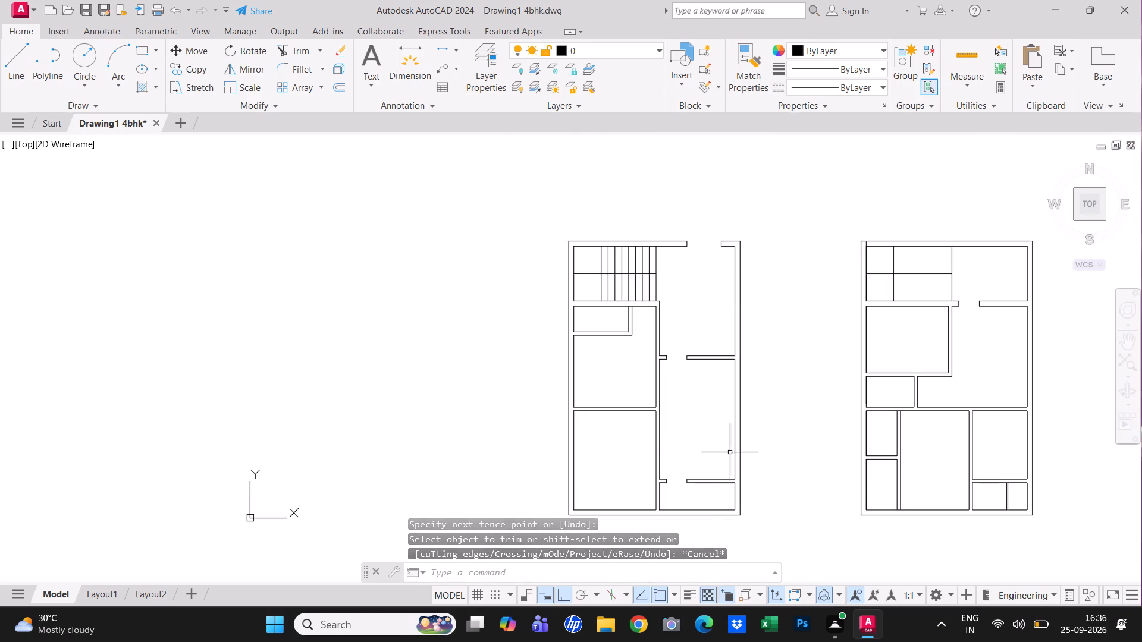
{"action": "key", "text": "Escape"}
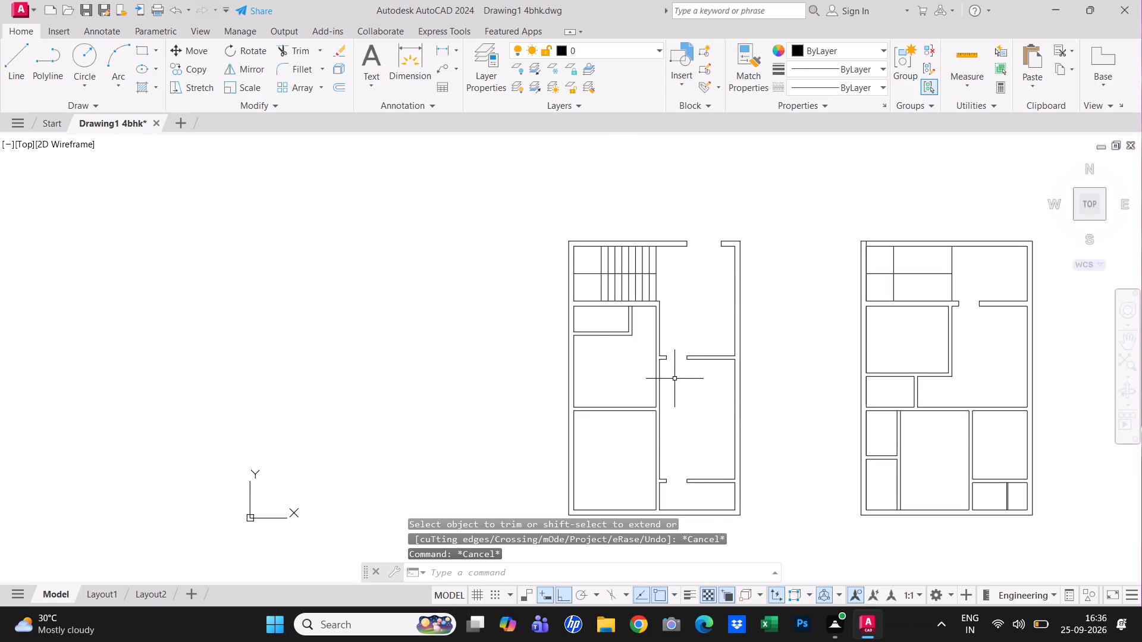
Draw a short horizontal line across the central wall, level with the lower face of the wall below the staircase.
{"action": "scroll", "coordinate": [620, 322], "scroll_direction": "up", "scroll_amount": 1}
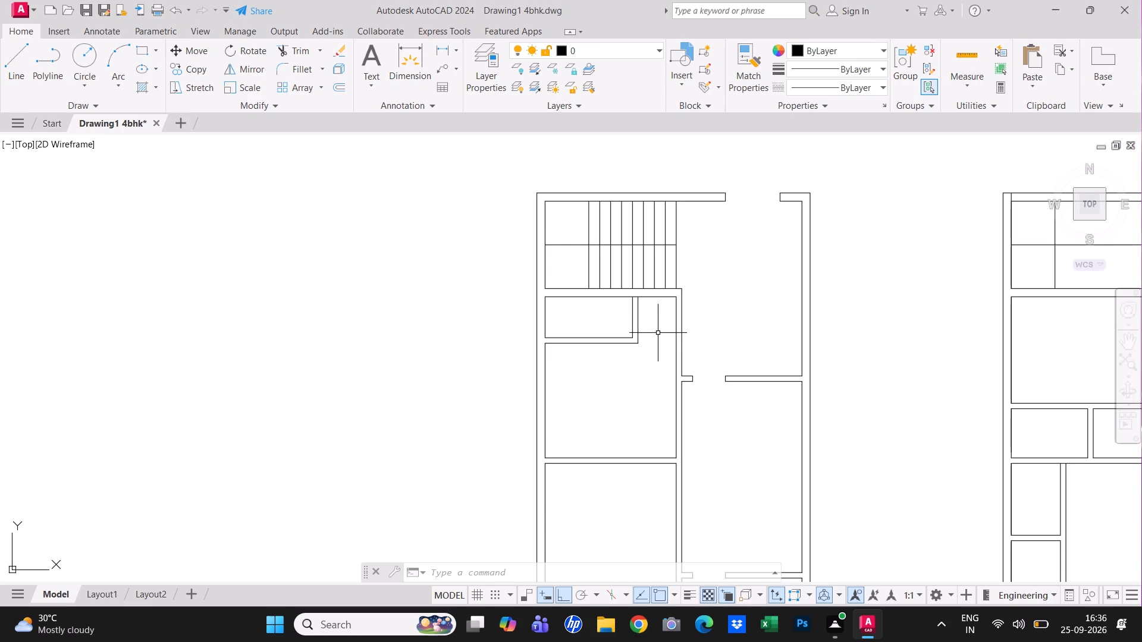
{"action": "scroll", "coordinate": [653, 325], "scroll_direction": "up", "scroll_amount": 1}
{"action": "key", "text": "Escape"}
{"action": "scroll", "coordinate": [653, 325], "scroll_direction": "up", "scroll_amount": 1}
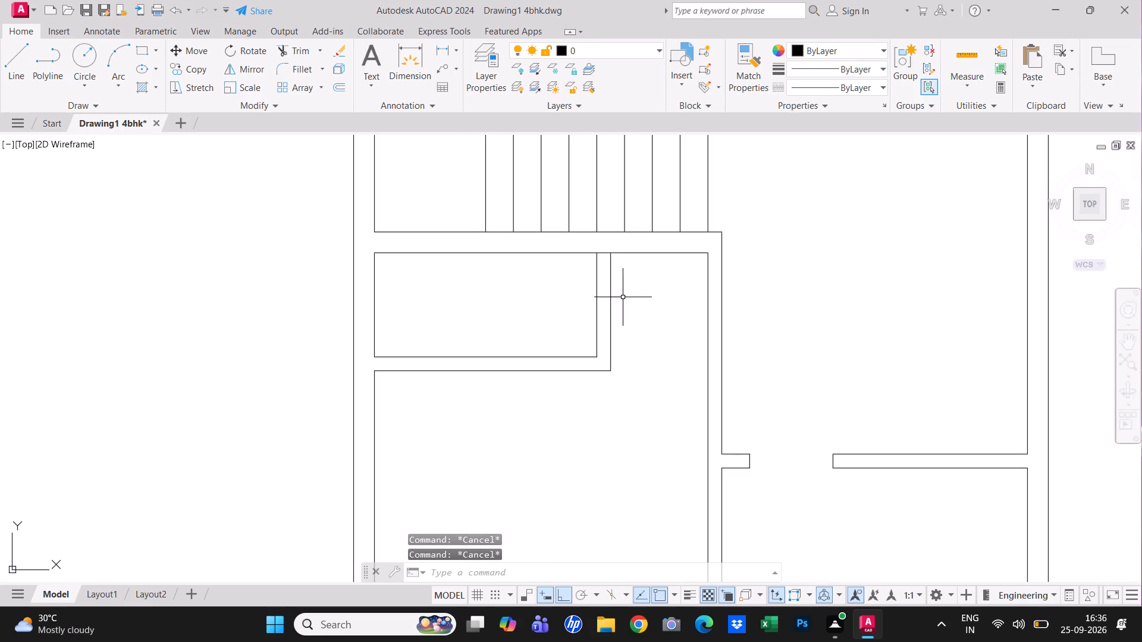
{"action": "left_click", "coordinate": [16, 50]}
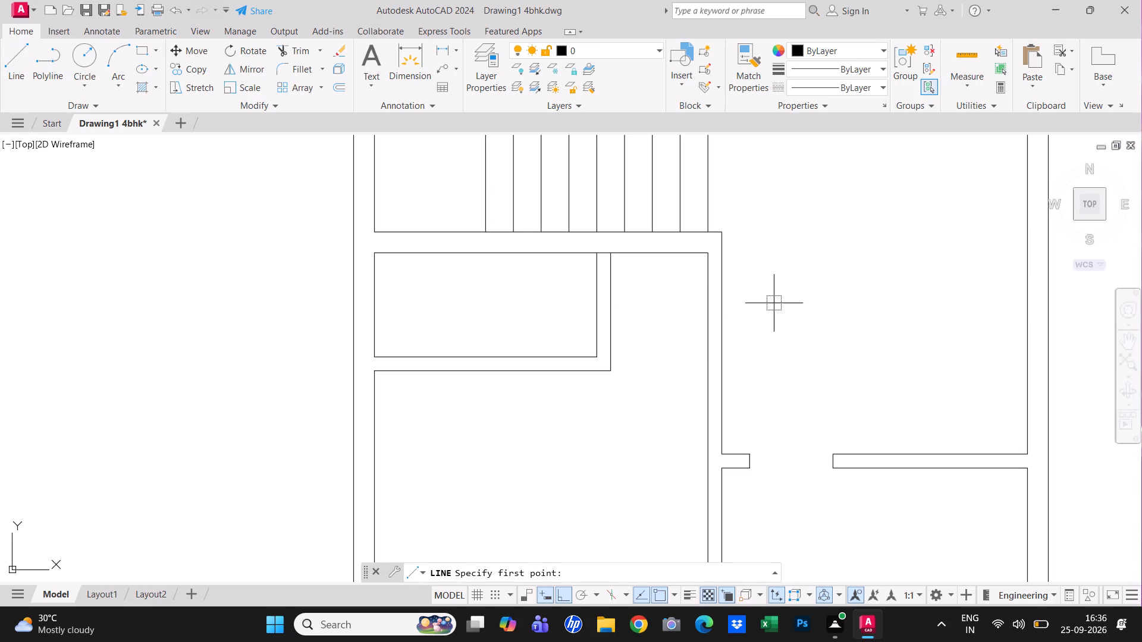
{"action": "left_click", "coordinate": [706, 256]}
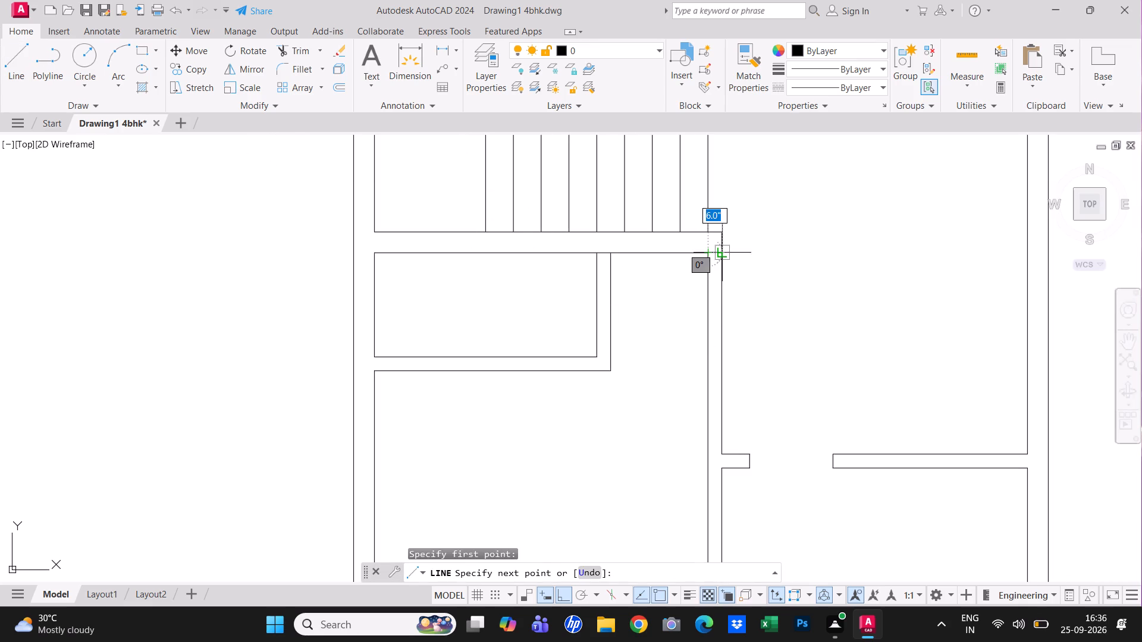
{"action": "left_click", "coordinate": [723, 253]}
{"action": "key", "text": "Escape"}
{"action": "key", "text": "Escape"}
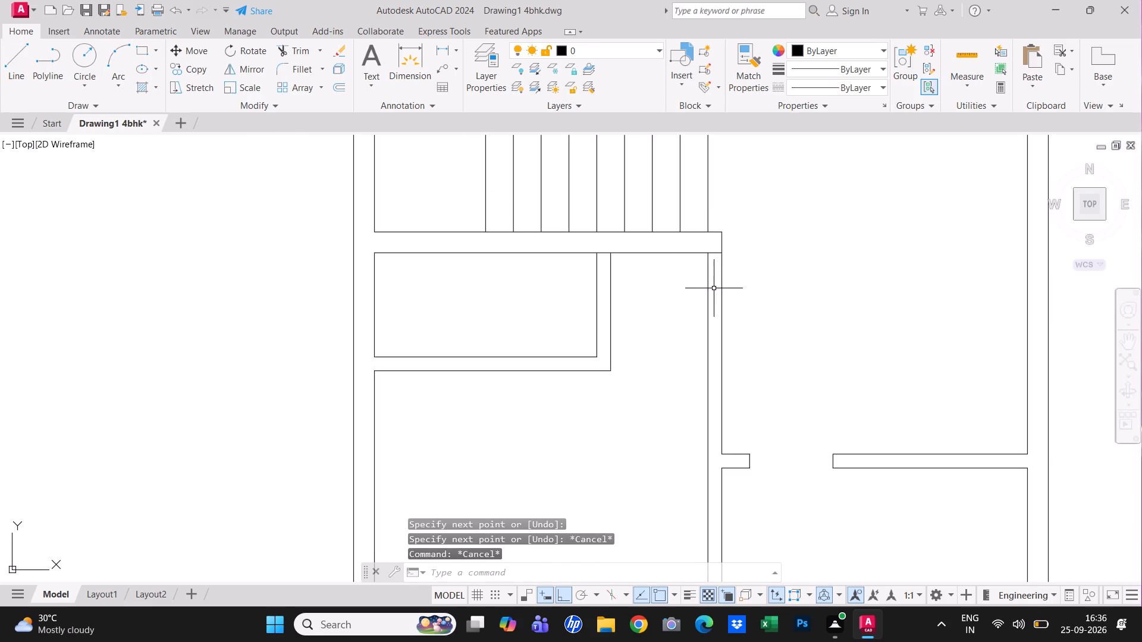
Offset the short line across the central wall 6" downward, and offset that copy a further 3' to mark the door jambs.
{"action": "key", "text": "o"}
{"action": "key", "text": "space"}
{"action": "type", "text": "t"}
{"action": "key", "text": "space"}
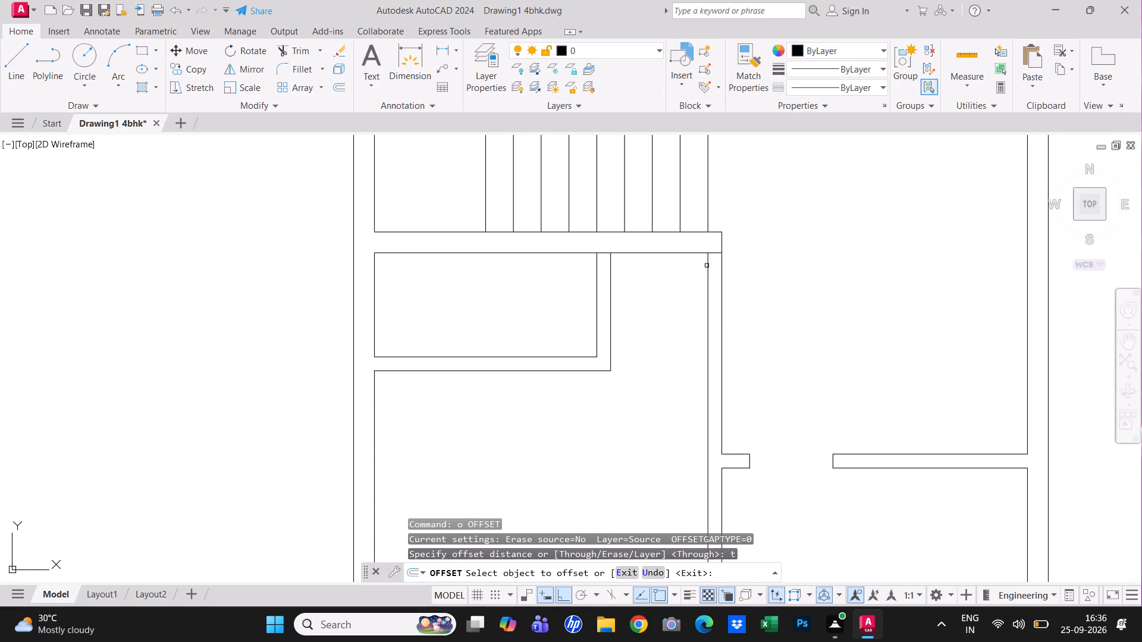
{"action": "left_click", "coordinate": [714, 254]}
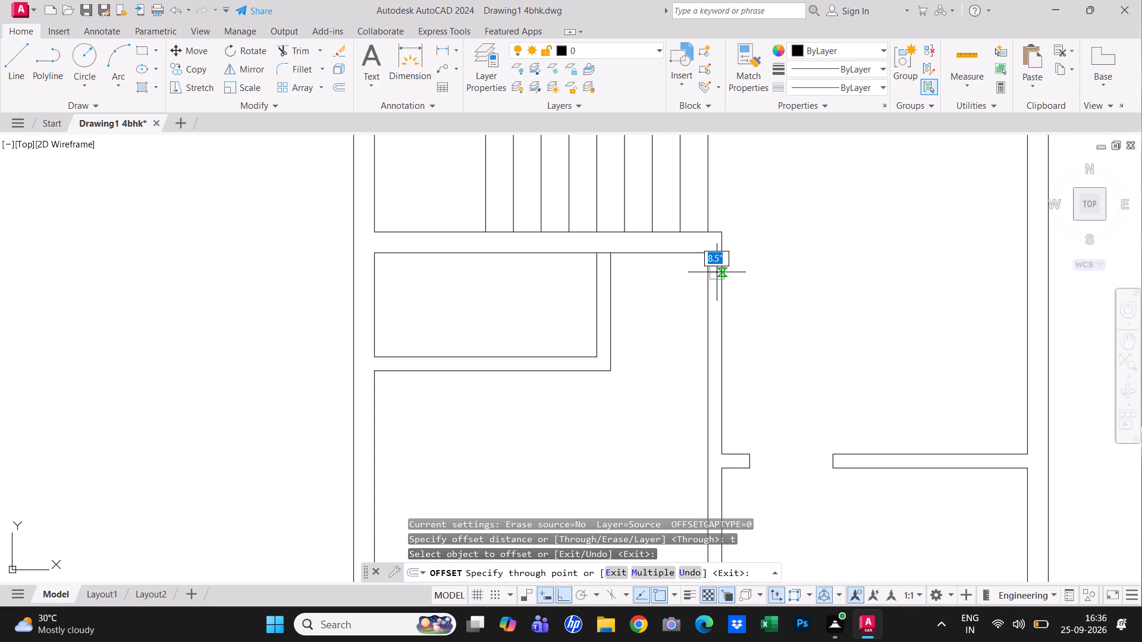
{"action": "key", "text": "6"}
{"action": "key", "text": "shift+quotedbl"}
{"action": "key", "text": "Return"}
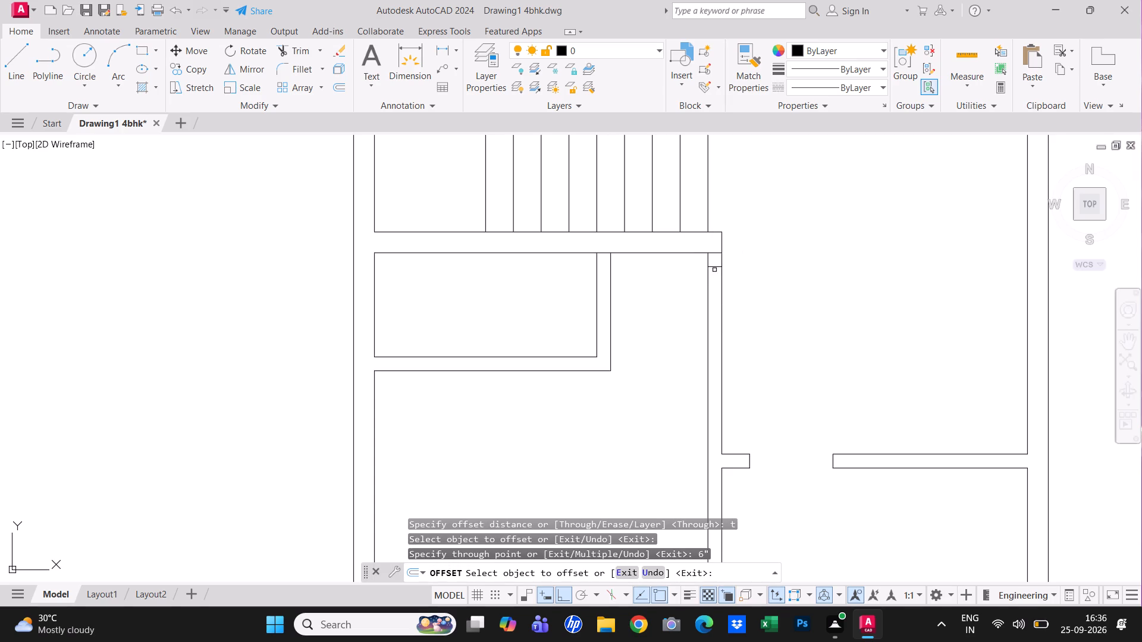
{"action": "left_click", "coordinate": [714, 267]}
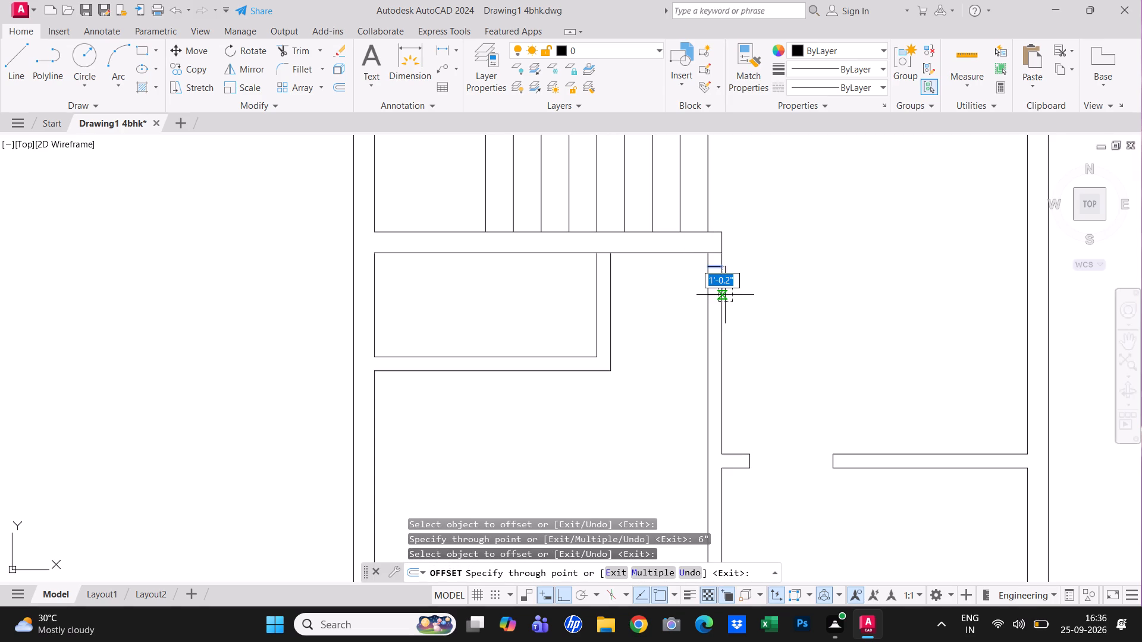
{"action": "type", "text": "3'"}
{"action": "key", "text": "Return"}
{"action": "key", "text": "Escape"}
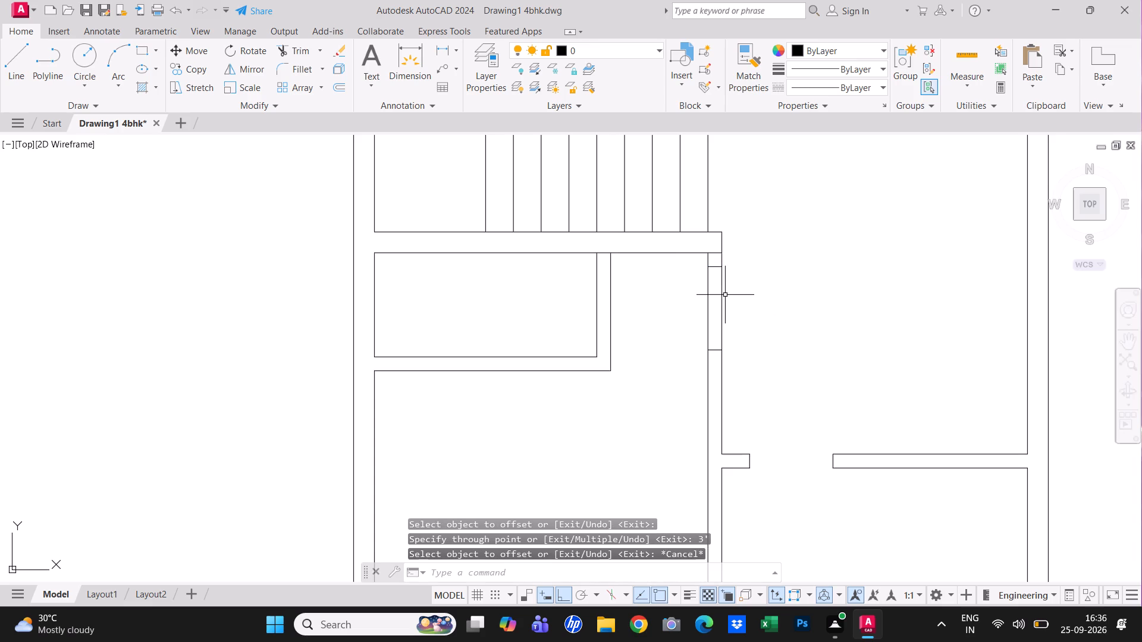
Trim the central wall's two lines between the door jambs, and remove the short line at its junction with the staircase wall.
{"action": "type", "text": "tr"}
{"action": "key", "text": "space"}
{"action": "left_click_drag", "start_coordinate": [749, 304], "coordinate": [734, 304]}
{"action": "left_click", "coordinate": [664, 298]}
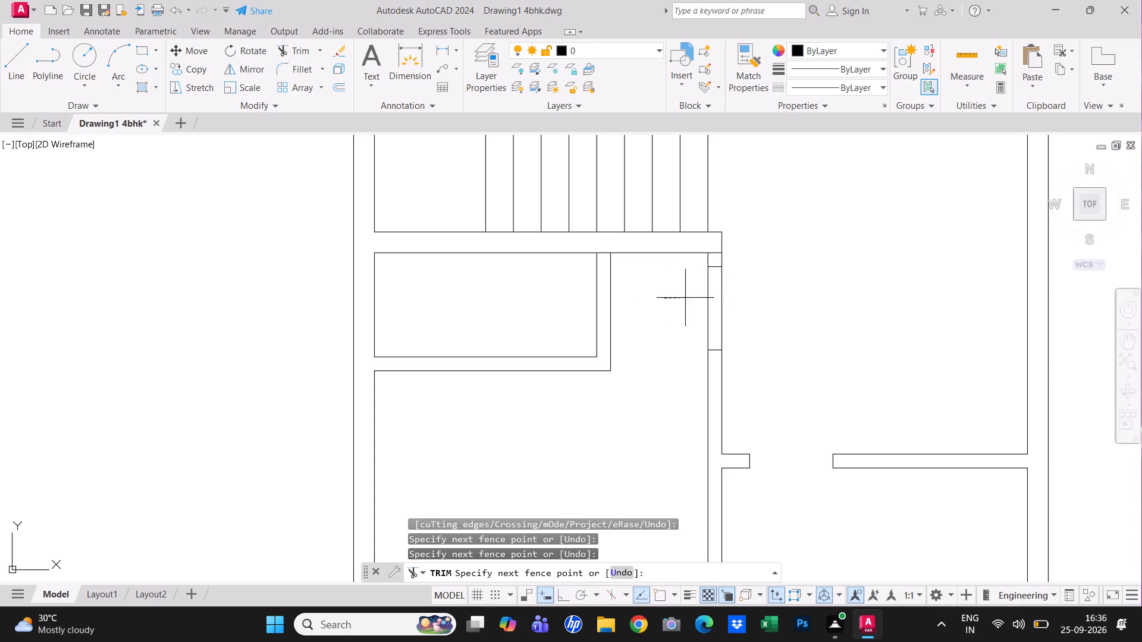
{"action": "left_click", "coordinate": [764, 308]}
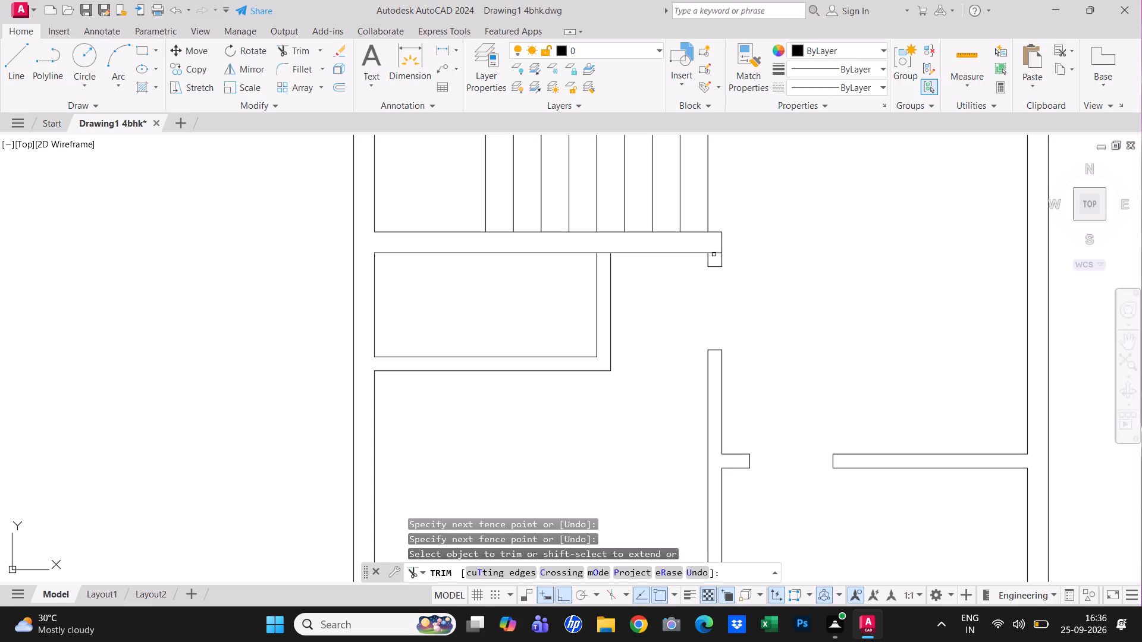
{"action": "left_click", "coordinate": [714, 254]}
{"action": "scroll", "coordinate": [726, 367], "scroll_direction": "down", "scroll_amount": 2}
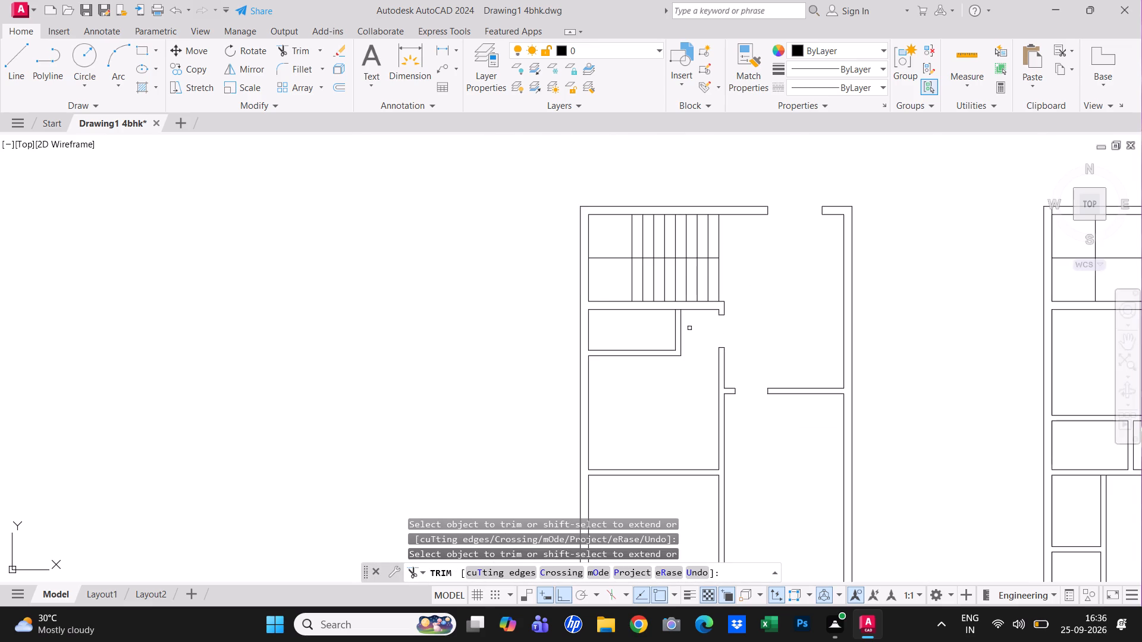
{"action": "key", "text": "Escape"}
{"action": "scroll", "coordinate": [688, 328], "scroll_direction": "up", "scroll_amount": 1}
{"action": "key", "text": "Escape"}
{"action": "key", "text": "Escape"}
{"action": "key", "text": "Escape"}
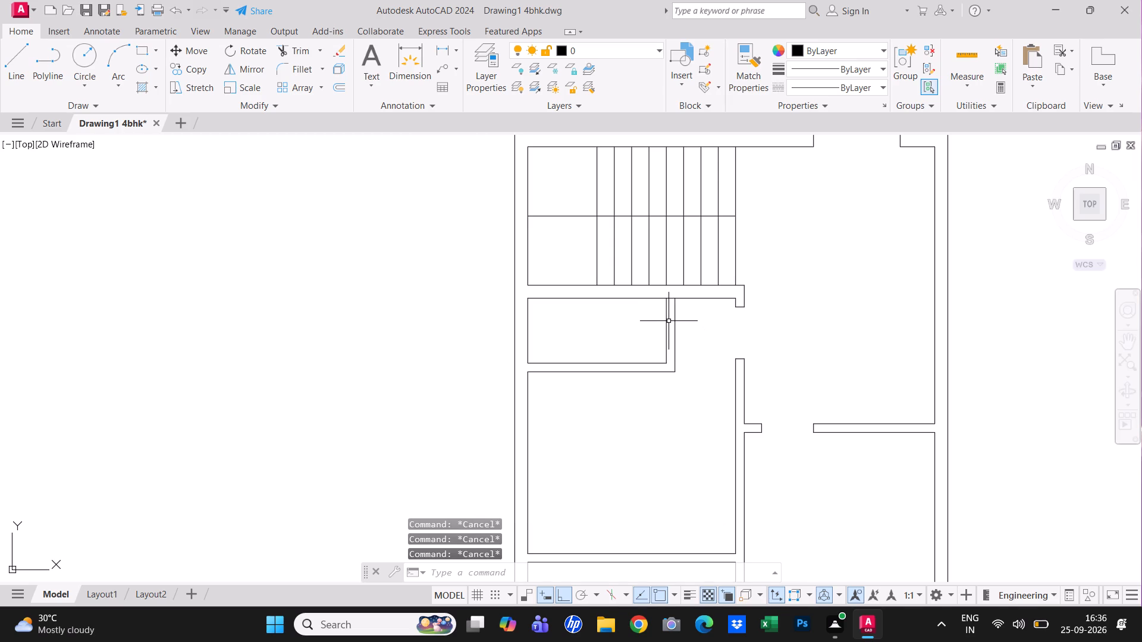
Trim the line closing the junction between the small room's right wall and the wall below the staircase.
{"action": "type", "text": "tr"}
{"action": "key", "text": "space"}
{"action": "scroll", "coordinate": [669, 308], "scroll_direction": "up", "scroll_amount": 2}
{"action": "left_click", "coordinate": [672, 306]}
{"action": "left_click", "coordinate": [675, 266]}
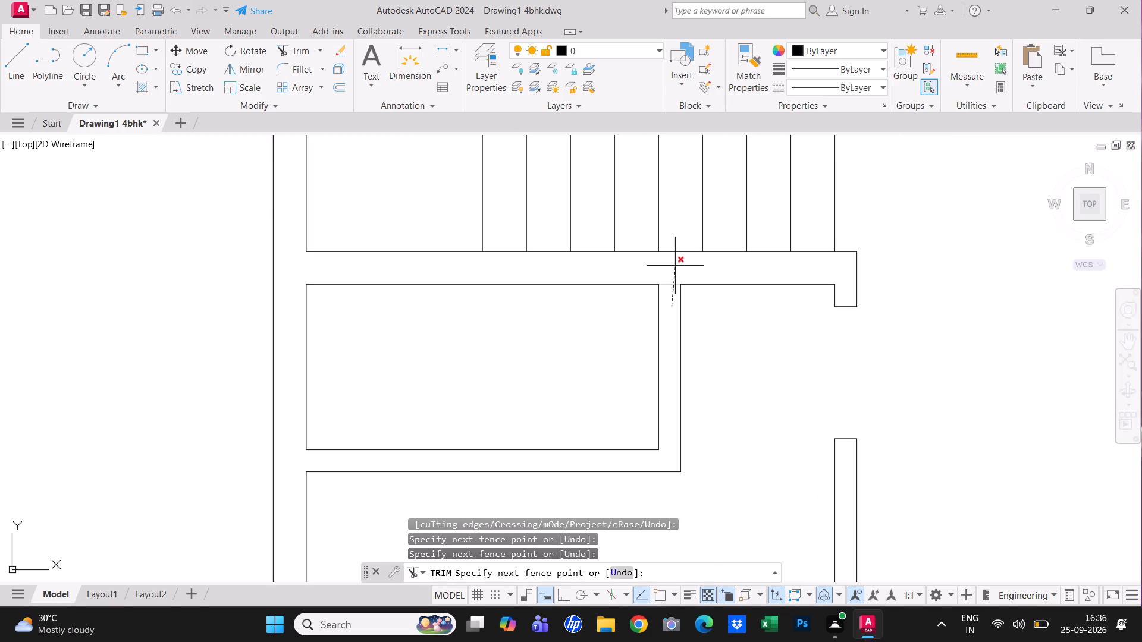
{"action": "key", "text": "Escape"}
{"action": "key", "text": "Escape"}
{"action": "key", "text": "Escape"}
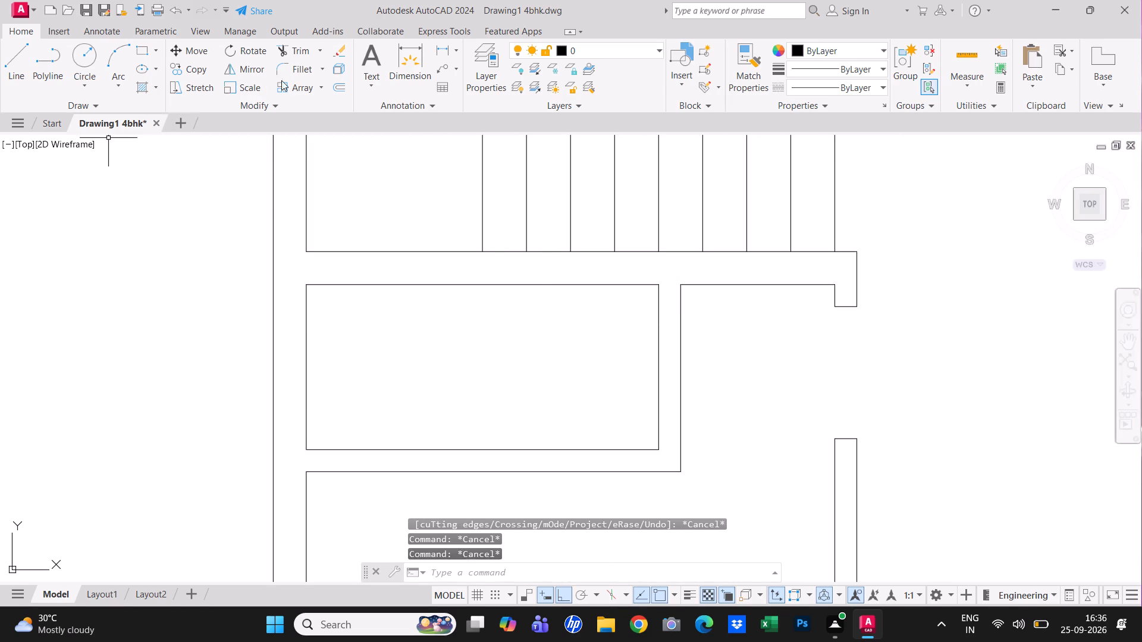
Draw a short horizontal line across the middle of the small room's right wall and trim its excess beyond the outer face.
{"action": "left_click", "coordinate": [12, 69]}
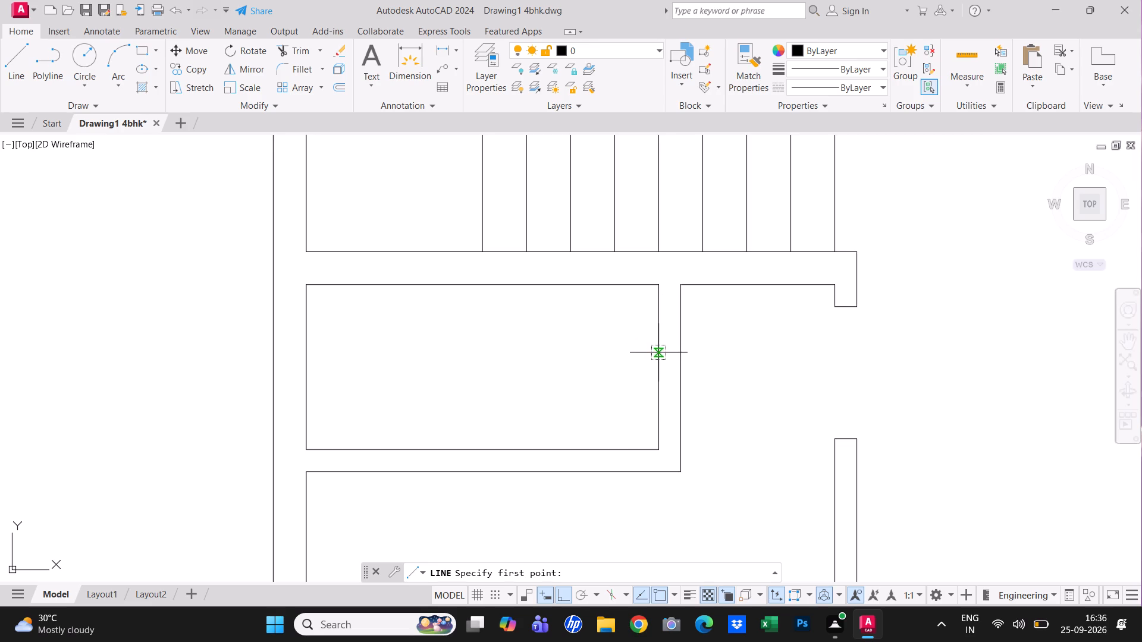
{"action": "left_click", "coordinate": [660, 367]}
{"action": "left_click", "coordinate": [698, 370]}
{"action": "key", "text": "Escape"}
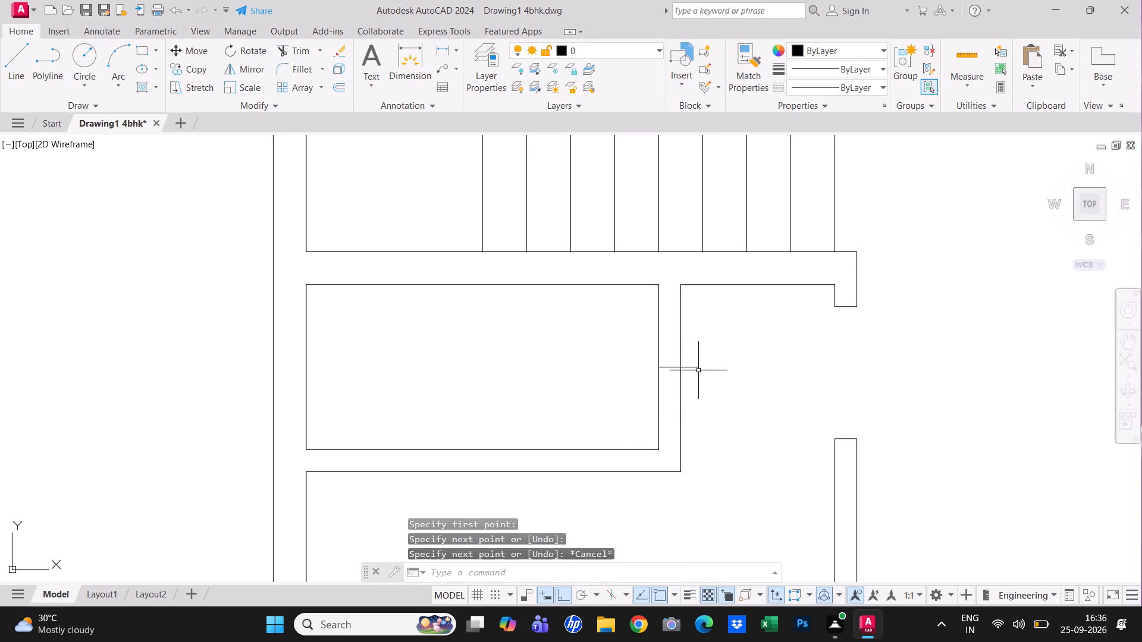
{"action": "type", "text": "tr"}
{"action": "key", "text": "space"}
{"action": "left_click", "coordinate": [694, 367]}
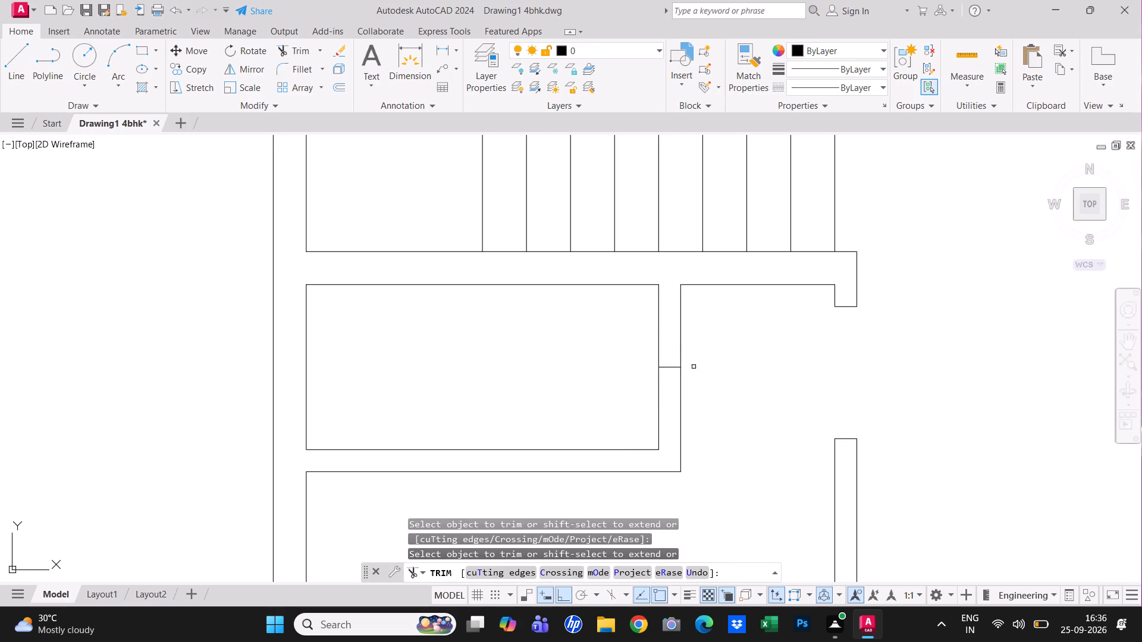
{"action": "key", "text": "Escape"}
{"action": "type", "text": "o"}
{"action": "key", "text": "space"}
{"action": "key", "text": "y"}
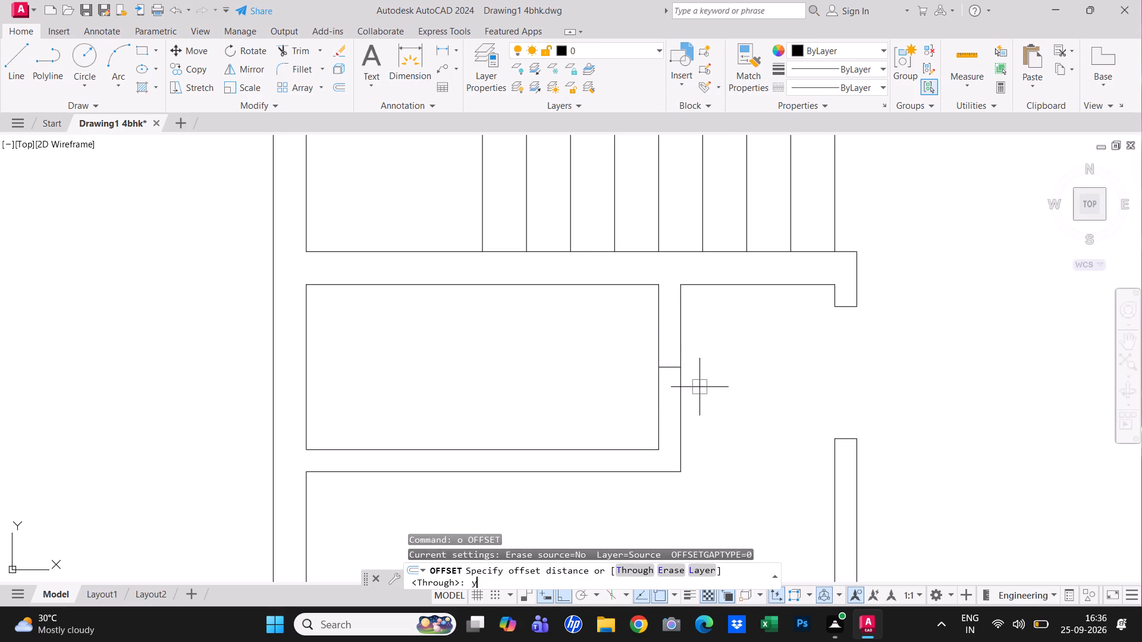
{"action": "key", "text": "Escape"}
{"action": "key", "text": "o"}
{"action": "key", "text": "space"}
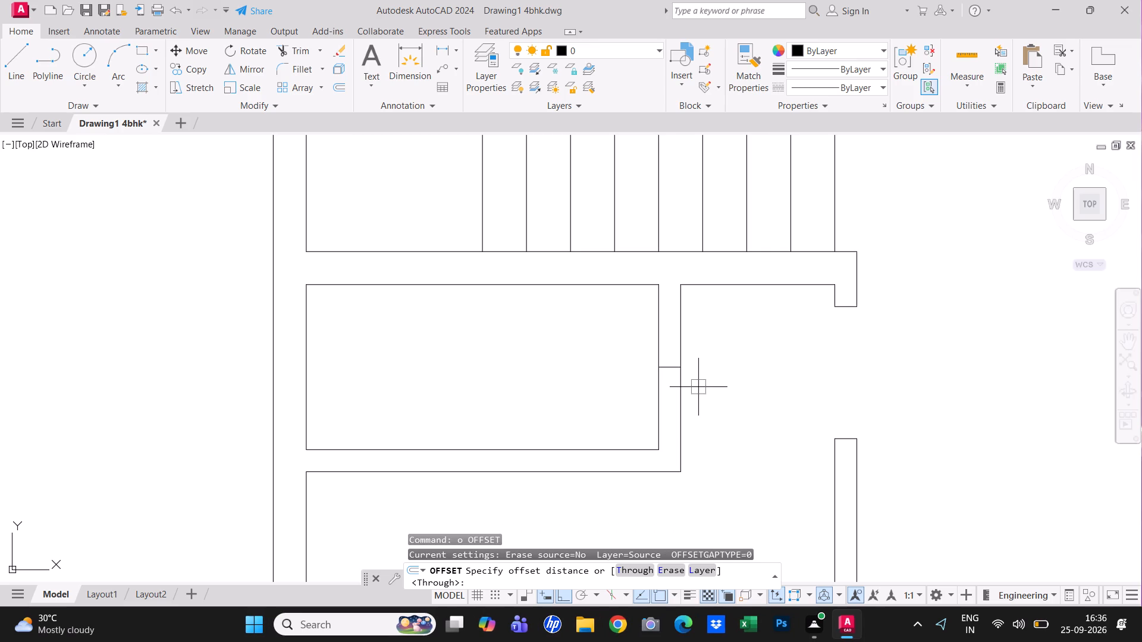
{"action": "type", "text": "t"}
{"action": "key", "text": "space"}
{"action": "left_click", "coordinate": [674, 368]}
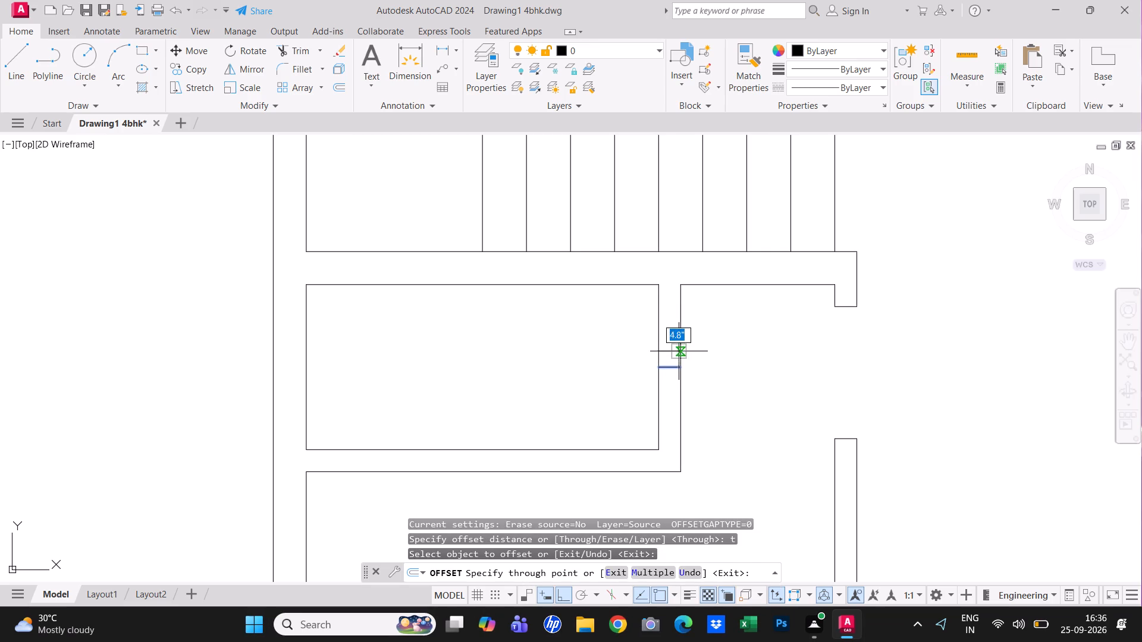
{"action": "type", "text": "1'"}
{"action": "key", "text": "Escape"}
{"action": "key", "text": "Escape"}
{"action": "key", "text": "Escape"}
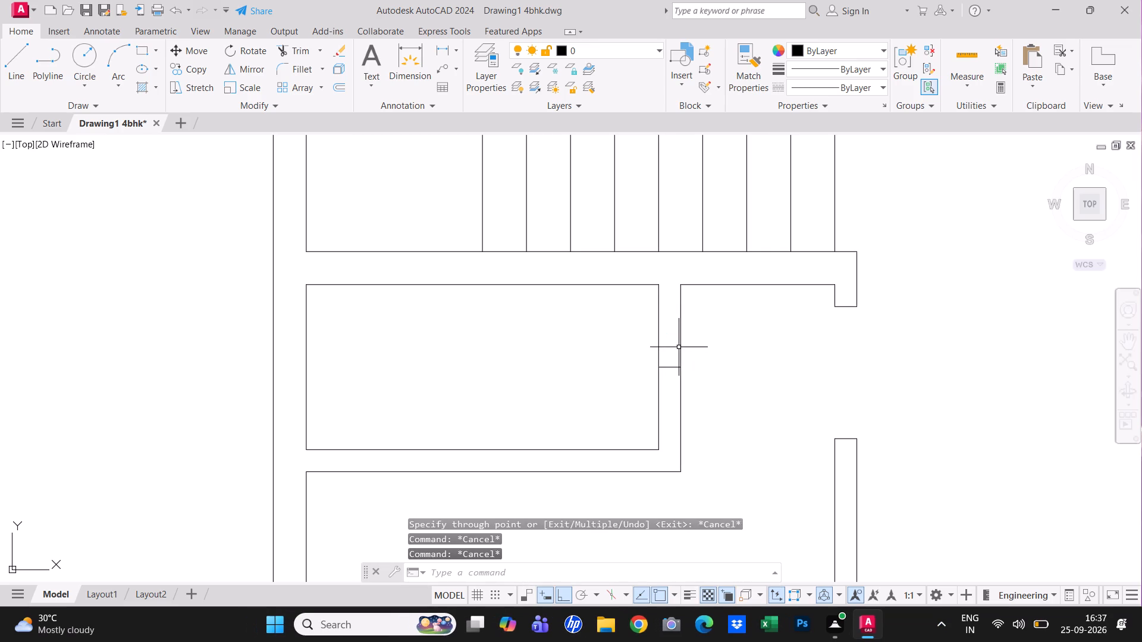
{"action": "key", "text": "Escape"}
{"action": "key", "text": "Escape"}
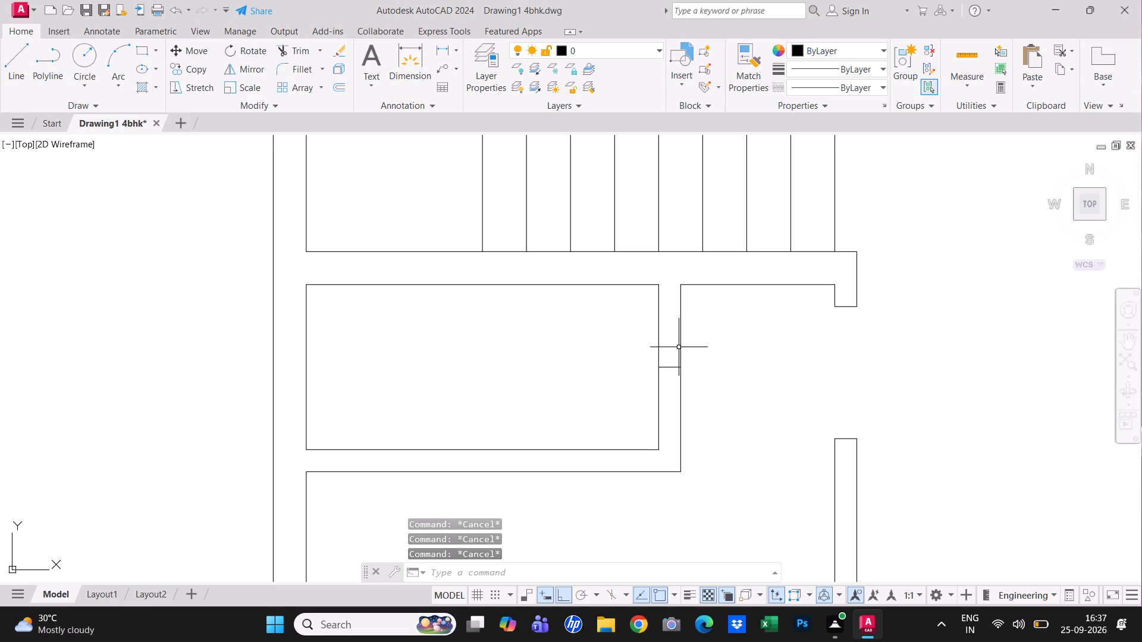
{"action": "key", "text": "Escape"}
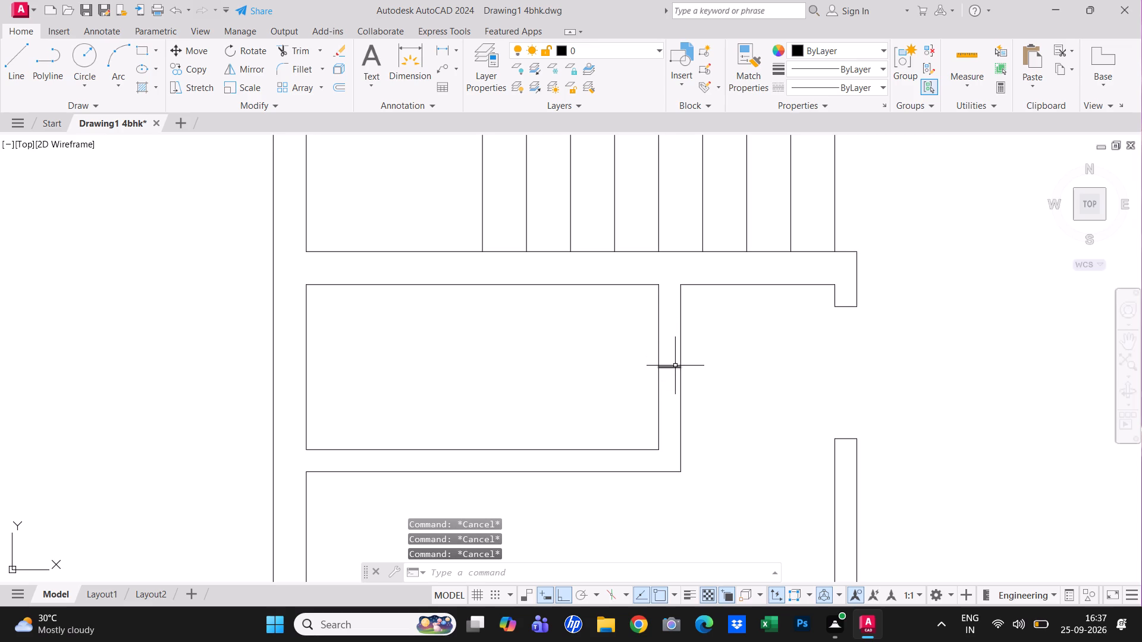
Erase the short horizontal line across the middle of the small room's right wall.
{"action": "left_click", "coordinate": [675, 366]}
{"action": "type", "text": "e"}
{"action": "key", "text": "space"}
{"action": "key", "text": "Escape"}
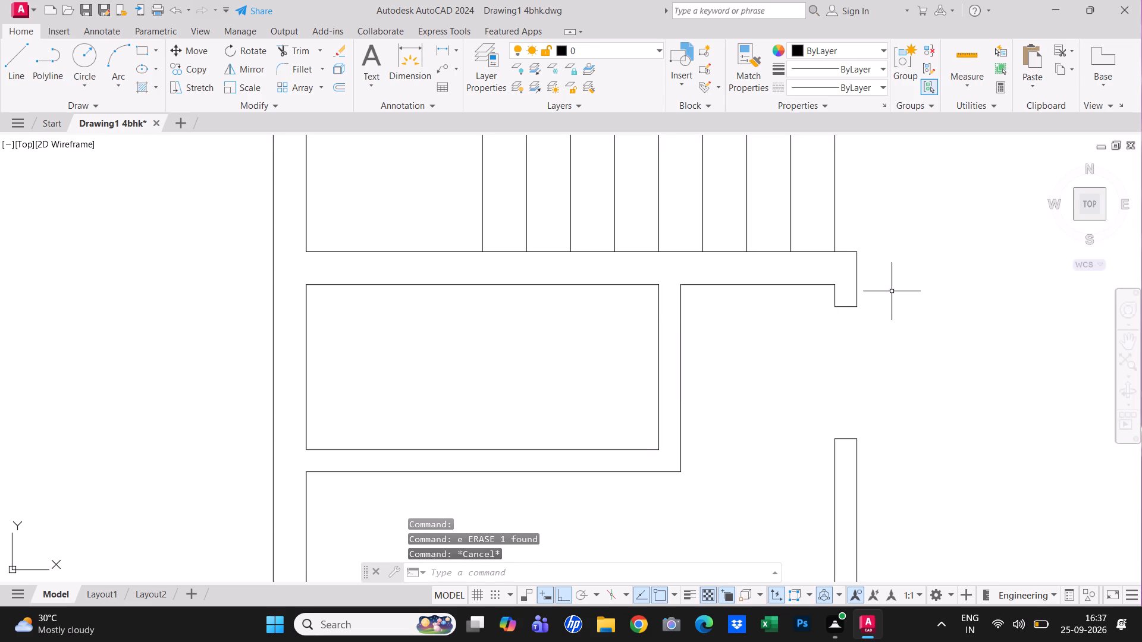
Stretch the central wall opening's upper jamb line left across the small room's right wall, and trim it outside both walls.
{"action": "left_click", "coordinate": [843, 307]}
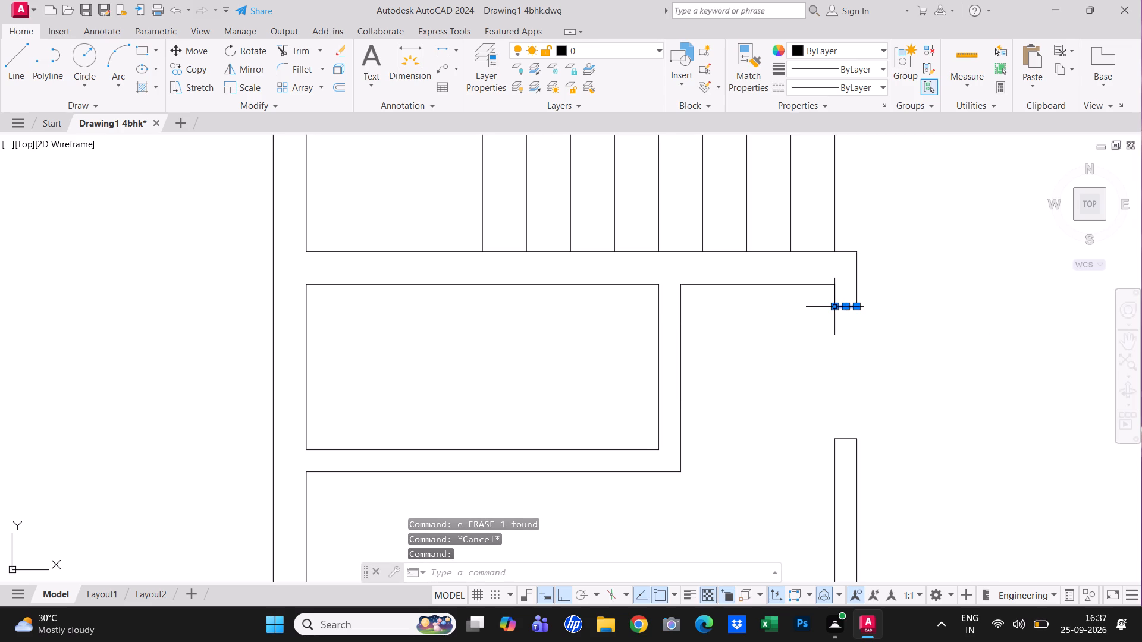
{"action": "left_click", "coordinate": [832, 306]}
{"action": "left_click", "coordinate": [549, 315]}
{"action": "key", "text": "Escape"}
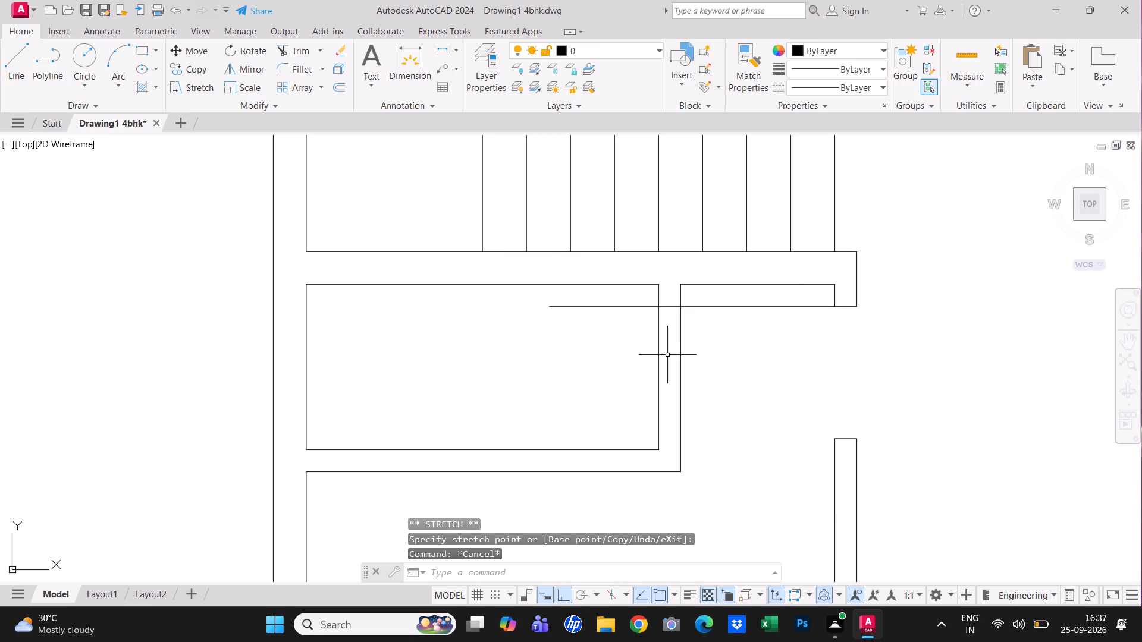
{"action": "type", "text": "tr"}
{"action": "key", "text": "space"}
{"action": "left_click", "coordinate": [707, 307]}
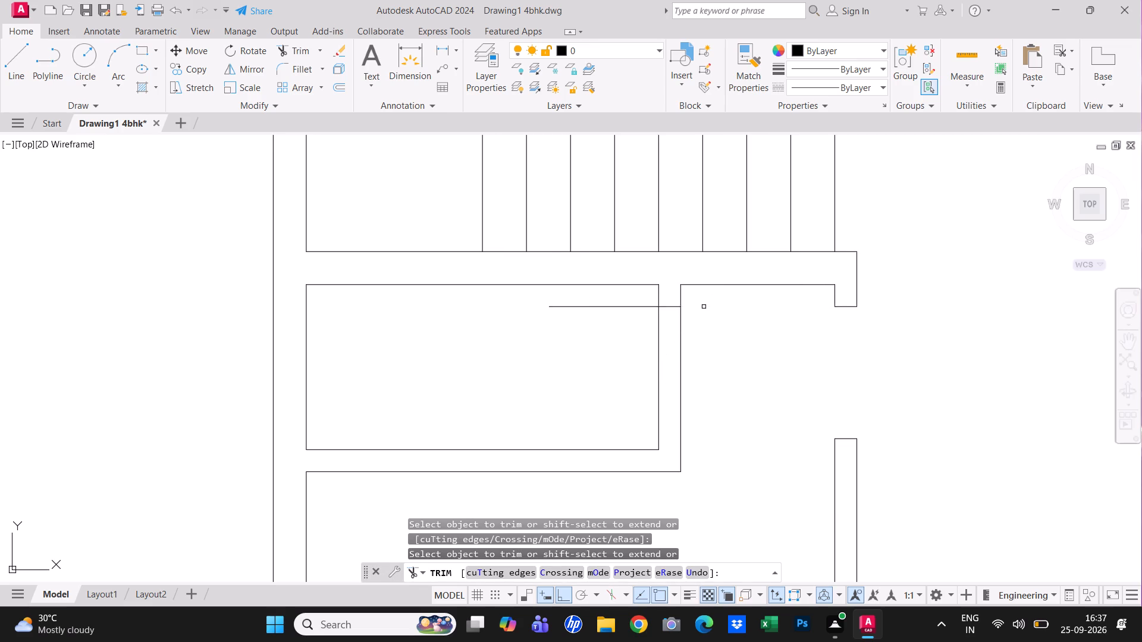
{"action": "left_click", "coordinate": [621, 307]}
{"action": "key", "text": "Escape"}
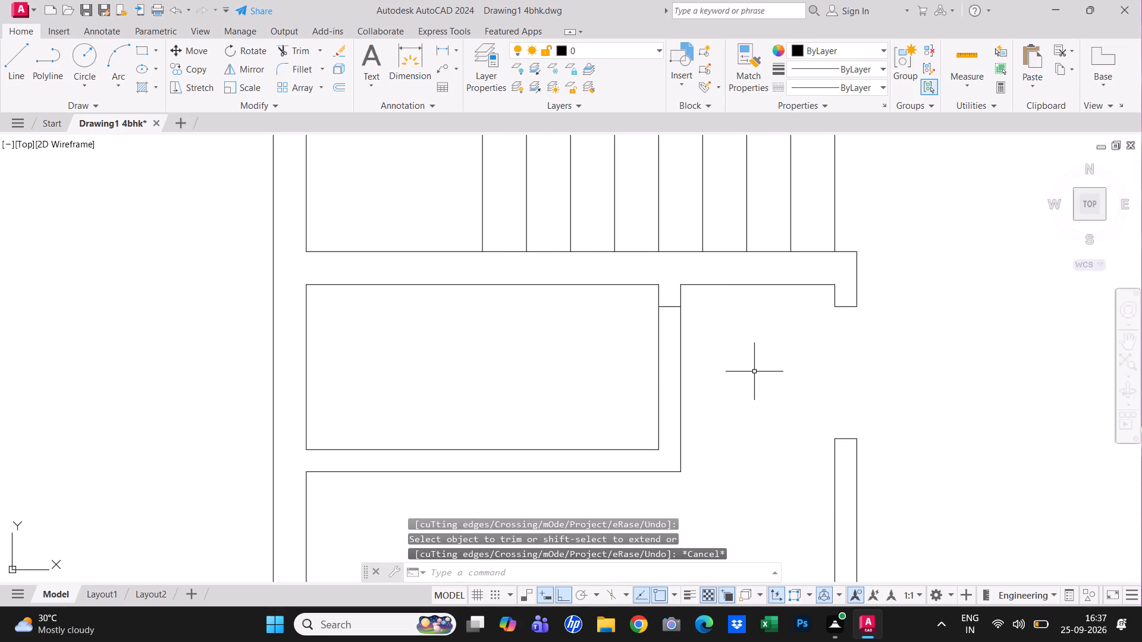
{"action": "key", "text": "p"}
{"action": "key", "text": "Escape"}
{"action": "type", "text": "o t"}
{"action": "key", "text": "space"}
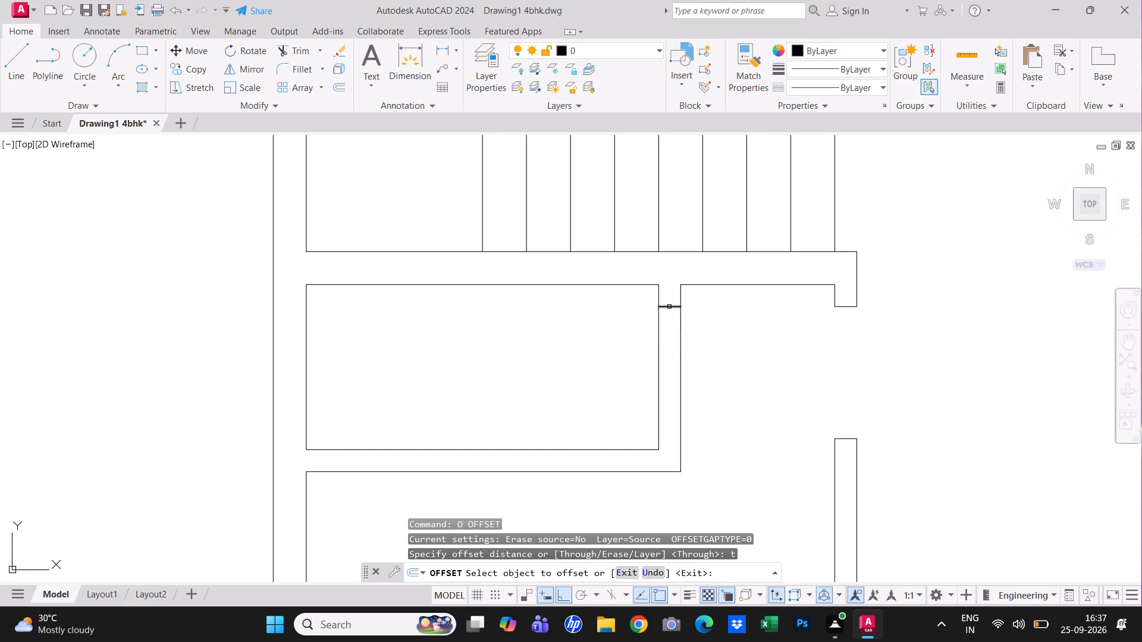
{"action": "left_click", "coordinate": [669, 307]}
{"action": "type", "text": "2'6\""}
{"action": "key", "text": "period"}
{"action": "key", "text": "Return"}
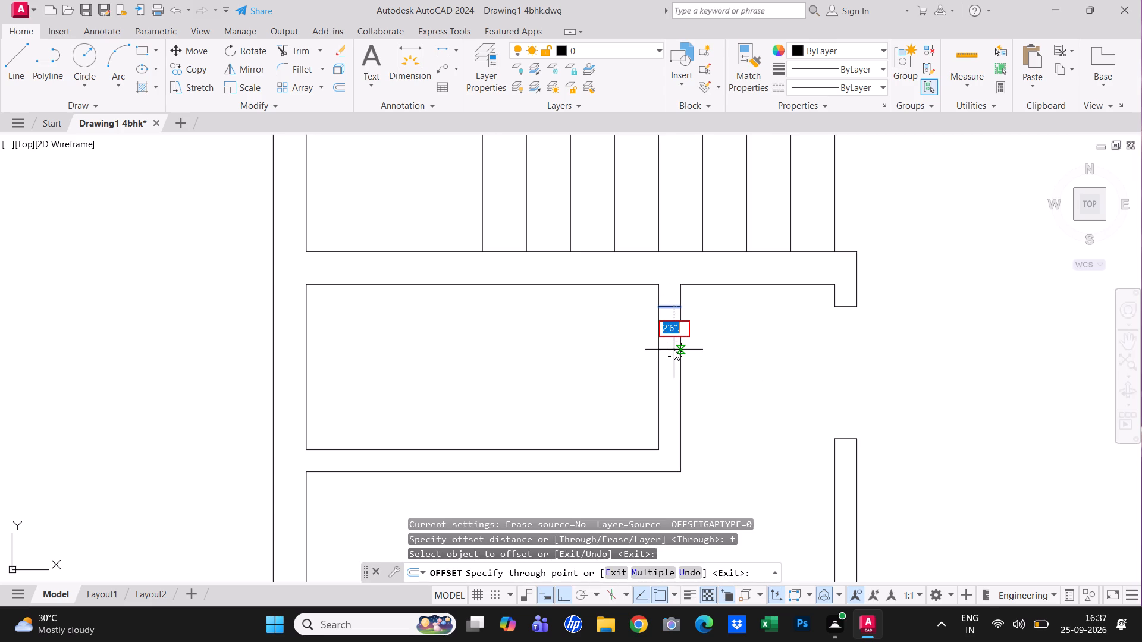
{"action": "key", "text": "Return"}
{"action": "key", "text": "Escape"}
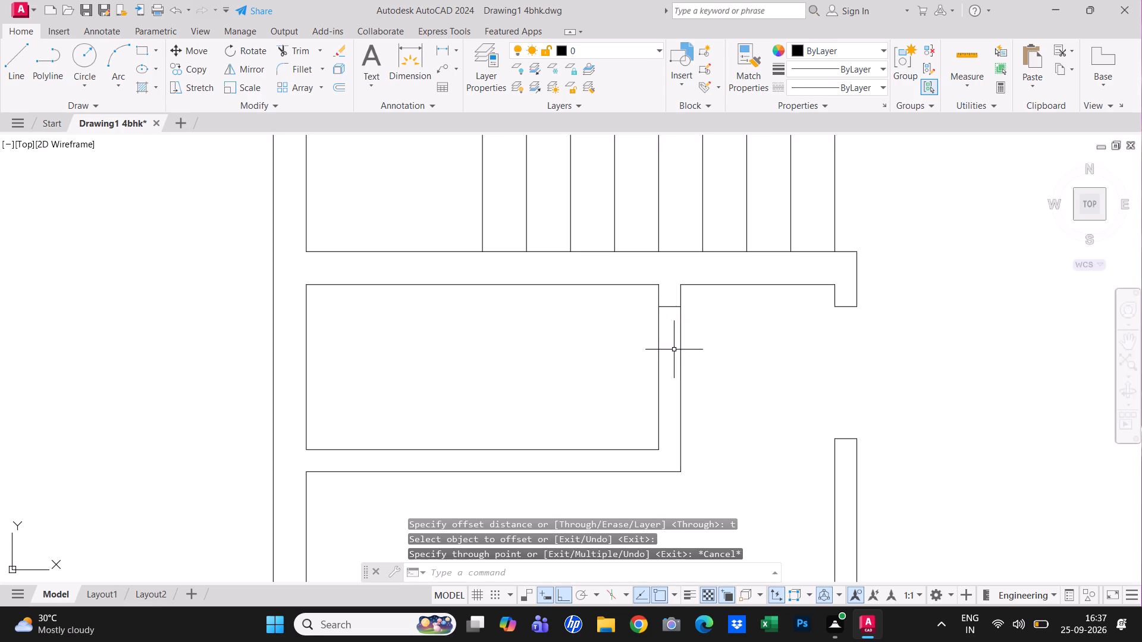
Offset the jamb line in the small room's right wall 2'6" downward to mark the other side of the door opening.
{"action": "type", "text": "o t"}
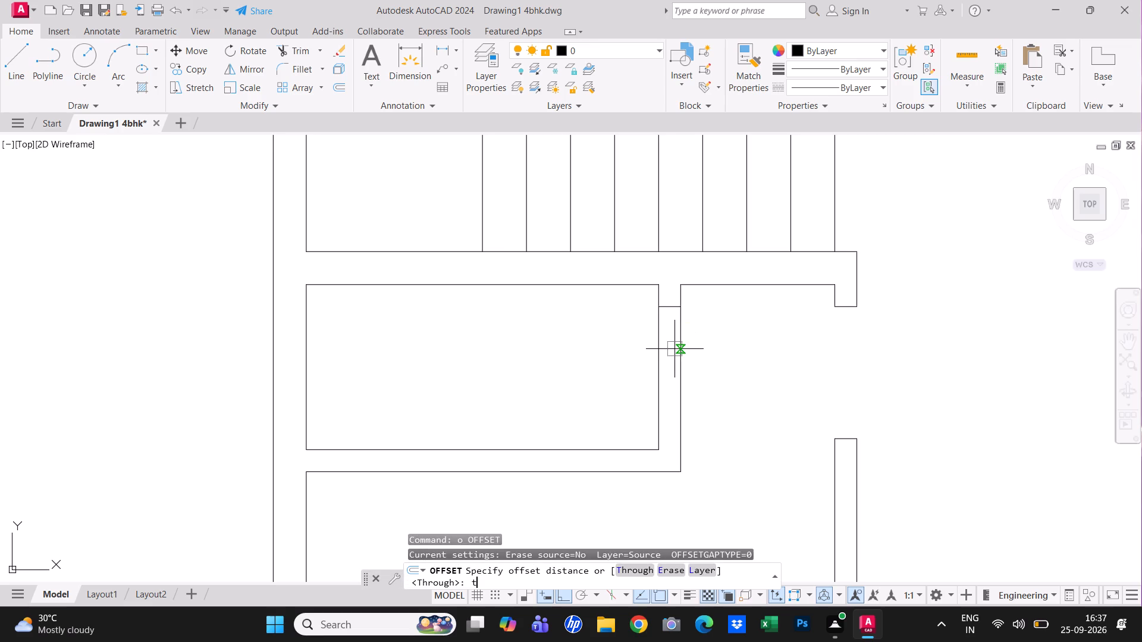
{"action": "key", "text": "space"}
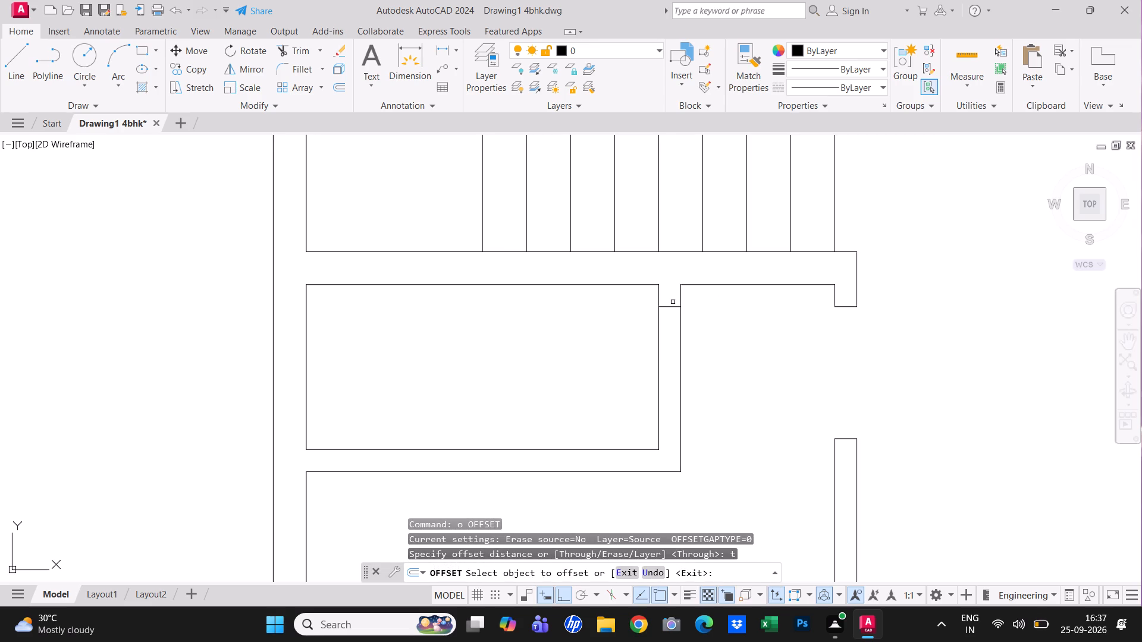
{"action": "left_click", "coordinate": [671, 306]}
{"action": "type", "text": "2'6\""}
{"action": "key", "text": "Return"}
{"action": "key", "text": "Escape"}
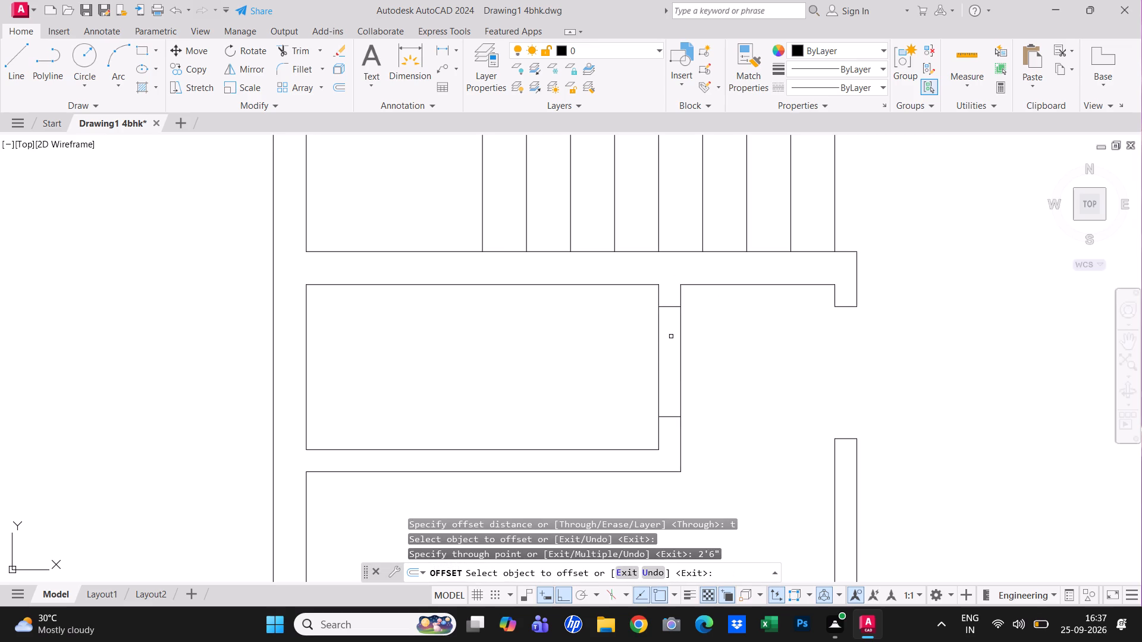
Trim both lines of the small room's right wall between the two jamb lines to cut the door opening.
{"action": "key", "text": "t"}
{"action": "type", "text": "r"}
{"action": "key", "text": "space"}
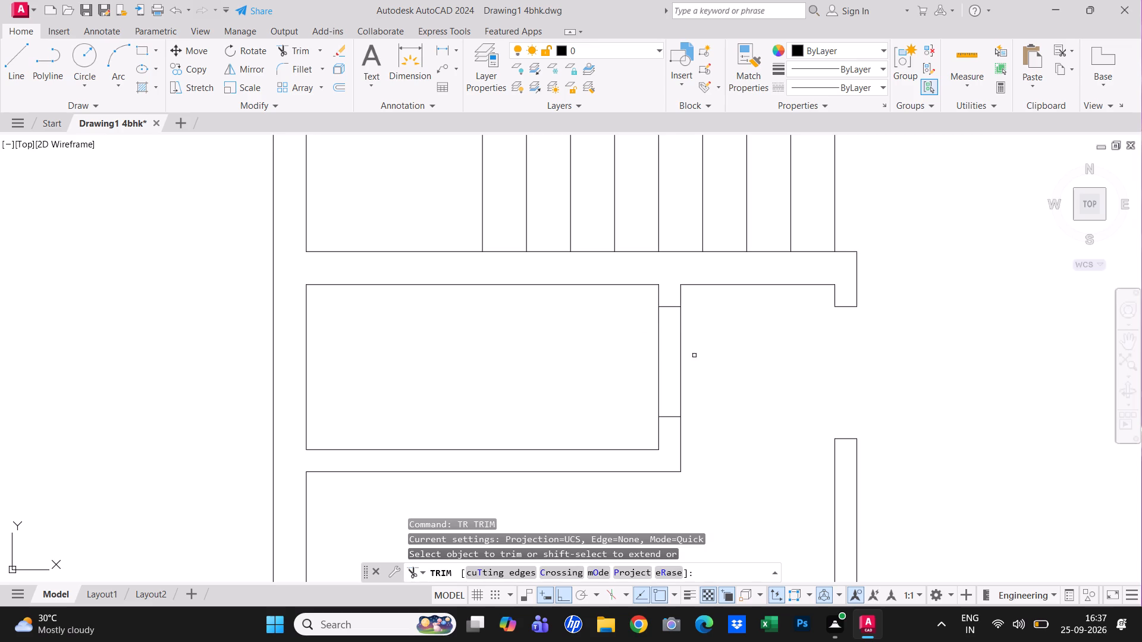
{"action": "left_click", "coordinate": [694, 355]}
{"action": "left_click", "coordinate": [617, 353]}
{"action": "scroll", "coordinate": [735, 406], "scroll_direction": "down", "scroll_amount": 2}
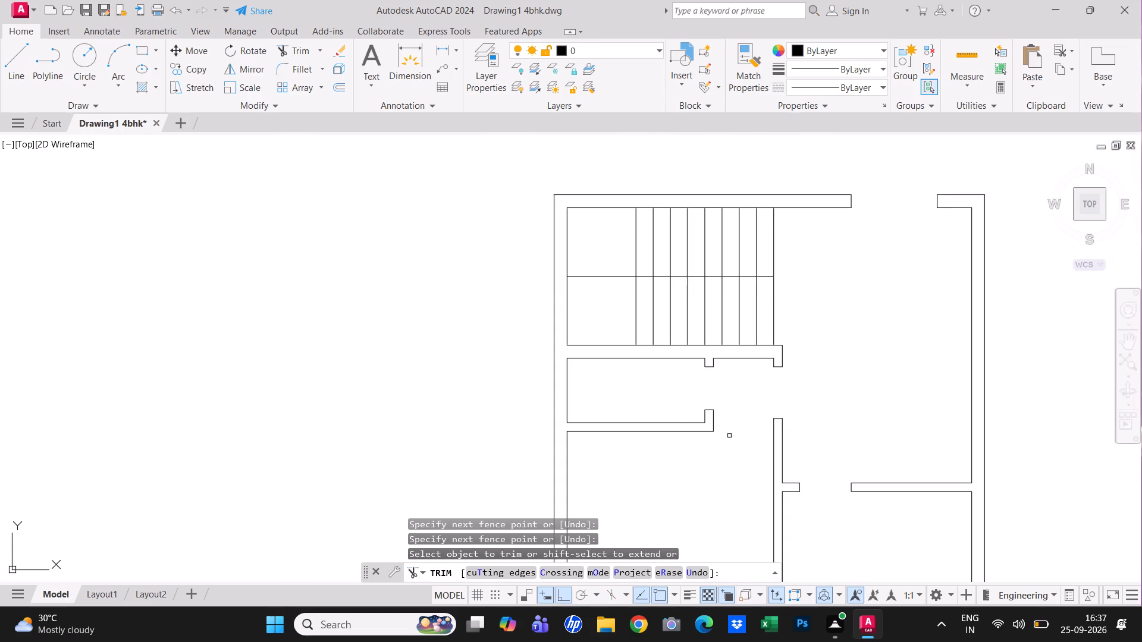
{"action": "scroll", "coordinate": [723, 441], "scroll_direction": "down", "scroll_amount": 1}
{"action": "middle_click_drag", "start_coordinate": [729, 459], "coordinate": [629, 331]}
{"action": "scroll", "coordinate": [654, 460], "scroll_direction": "up", "scroll_amount": 1}
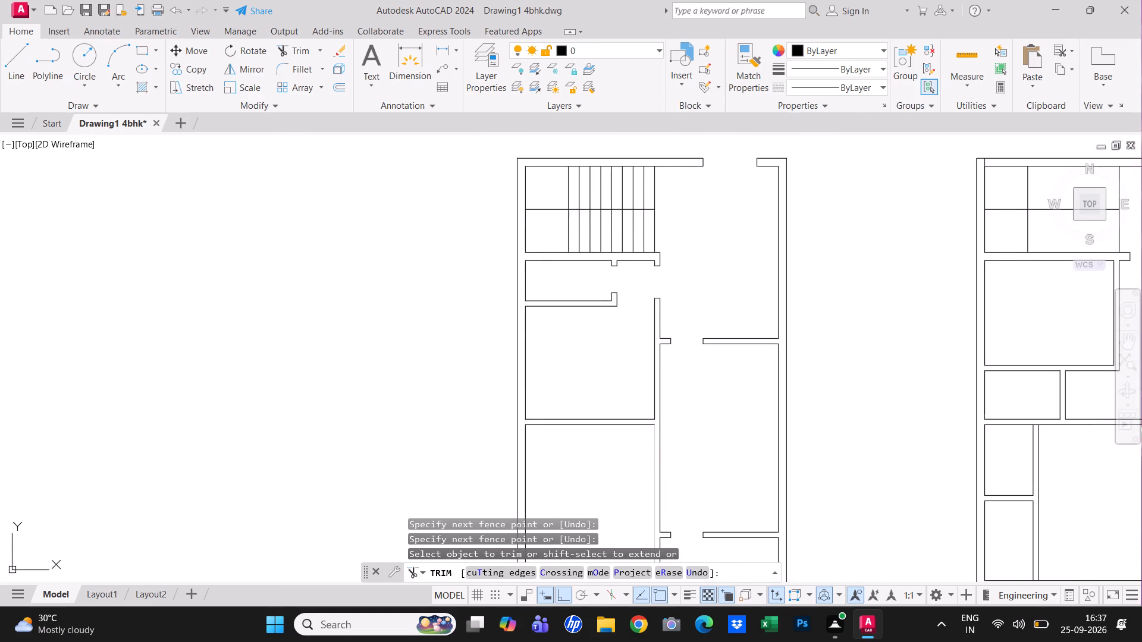
Draw a short line across the lower-left room's right wall, continuing the room's top edge in the first plan.
{"action": "key", "text": "Escape"}
{"action": "scroll", "coordinate": [654, 460], "scroll_direction": "up", "scroll_amount": 2}
{"action": "key", "text": "Escape"}
{"action": "left_click", "coordinate": [12, 71]}
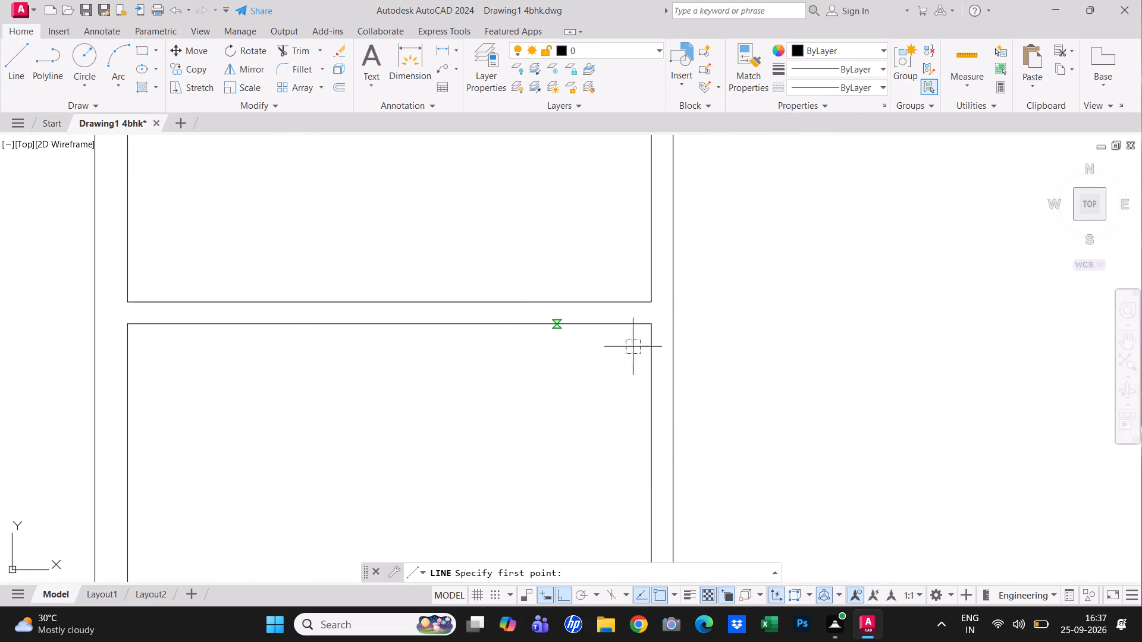
{"action": "left_click", "coordinate": [654, 322]}
{"action": "left_click", "coordinate": [672, 320]}
{"action": "key", "text": "Escape"}
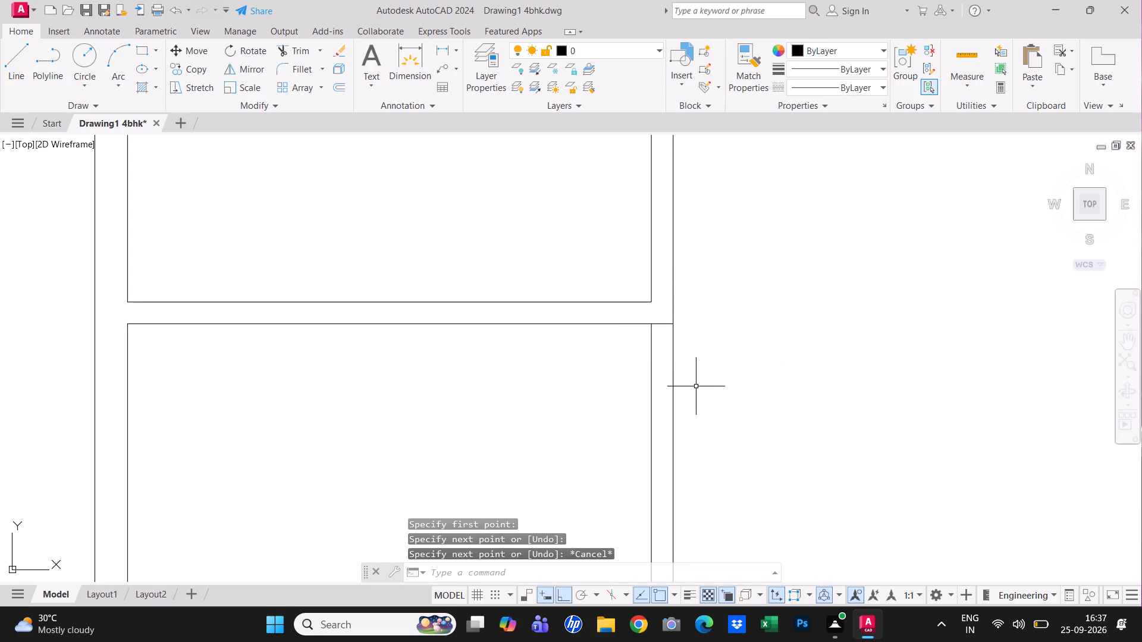
Offset the short line across the wall 6" downward, and offset that copy another 3' downward to mark both door jambs.
{"action": "type", "text": "o"}
{"action": "key", "text": "space"}
{"action": "type", "text": "t"}
{"action": "key", "text": "space"}
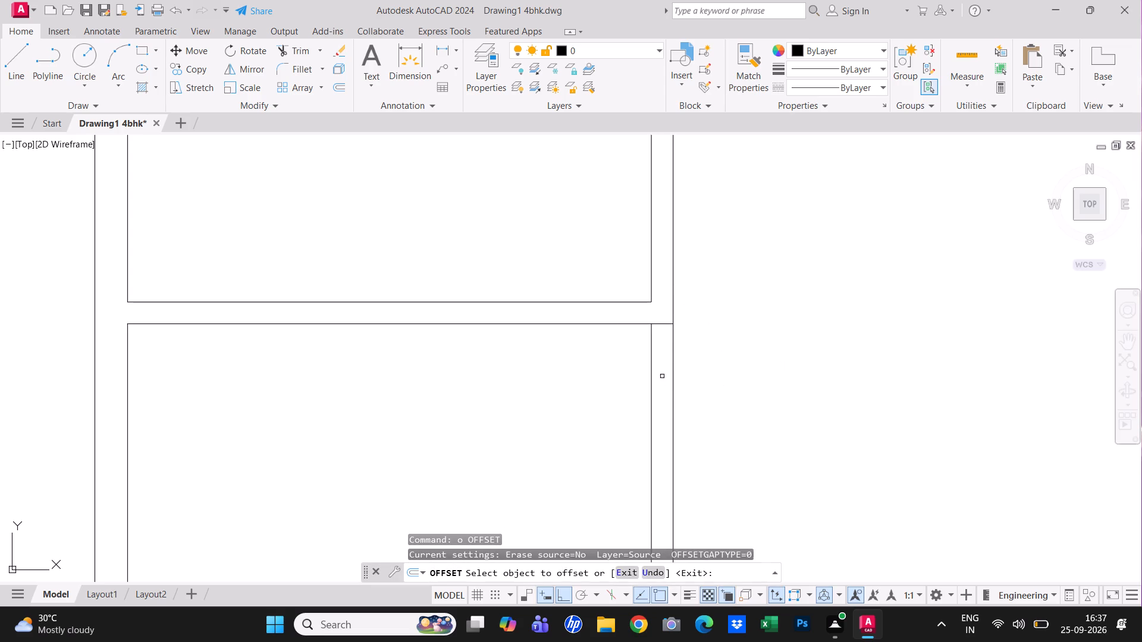
{"action": "left_click", "coordinate": [665, 324]}
{"action": "type", "text": "6\""}
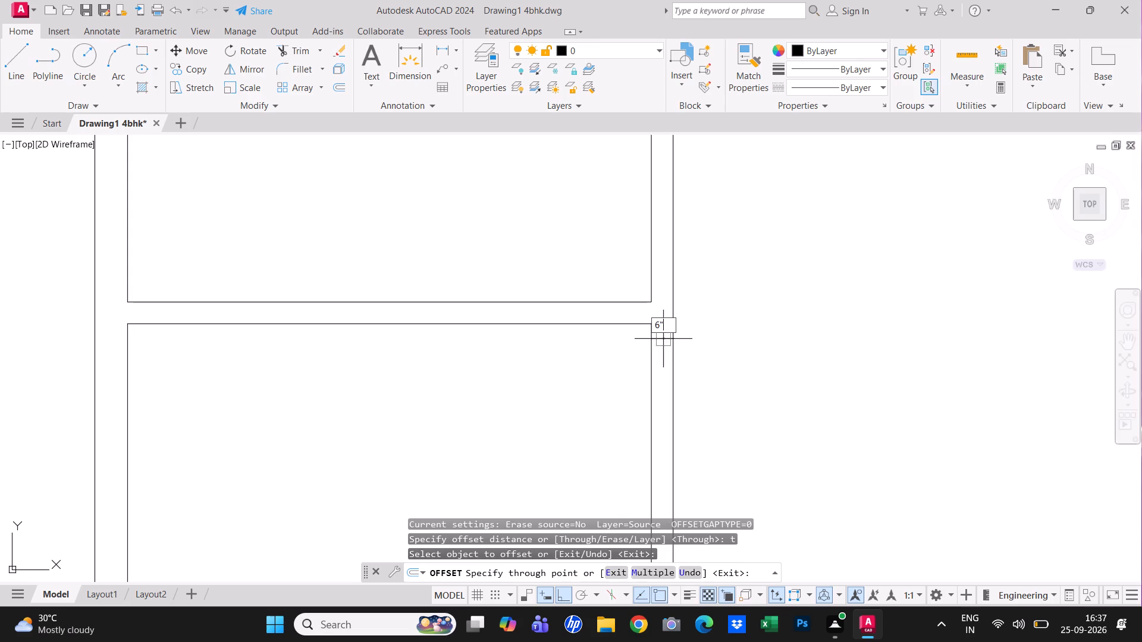
{"action": "key", "text": "Return"}
{"action": "left_click", "coordinate": [660, 346]}
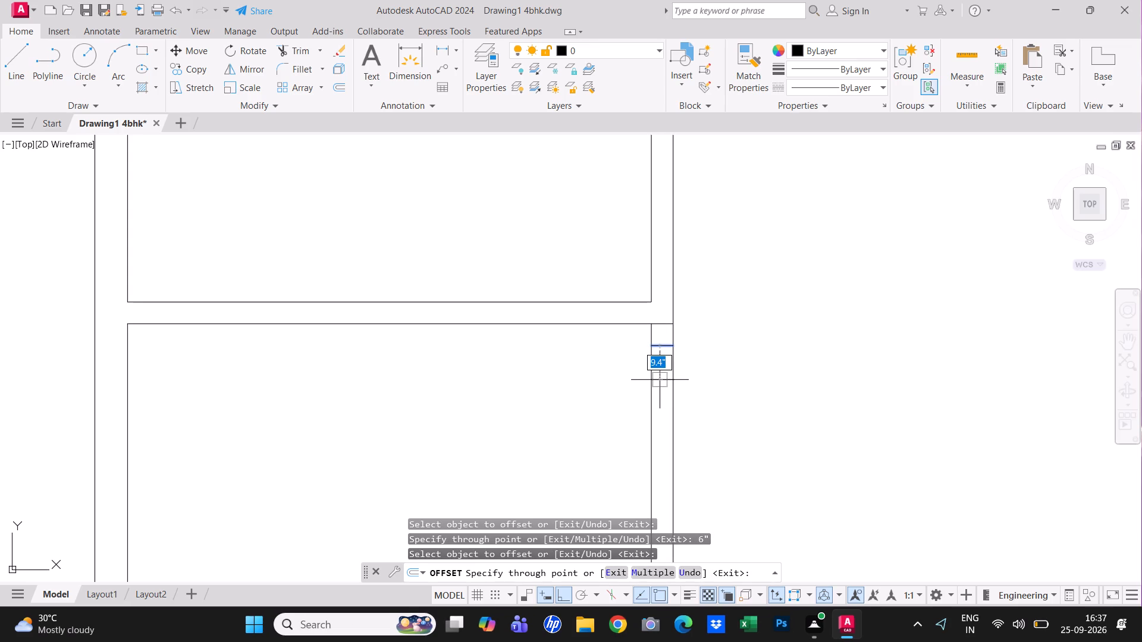
{"action": "type", "text": "3'"}
{"action": "key", "text": "Return"}
{"action": "key", "text": "Escape"}
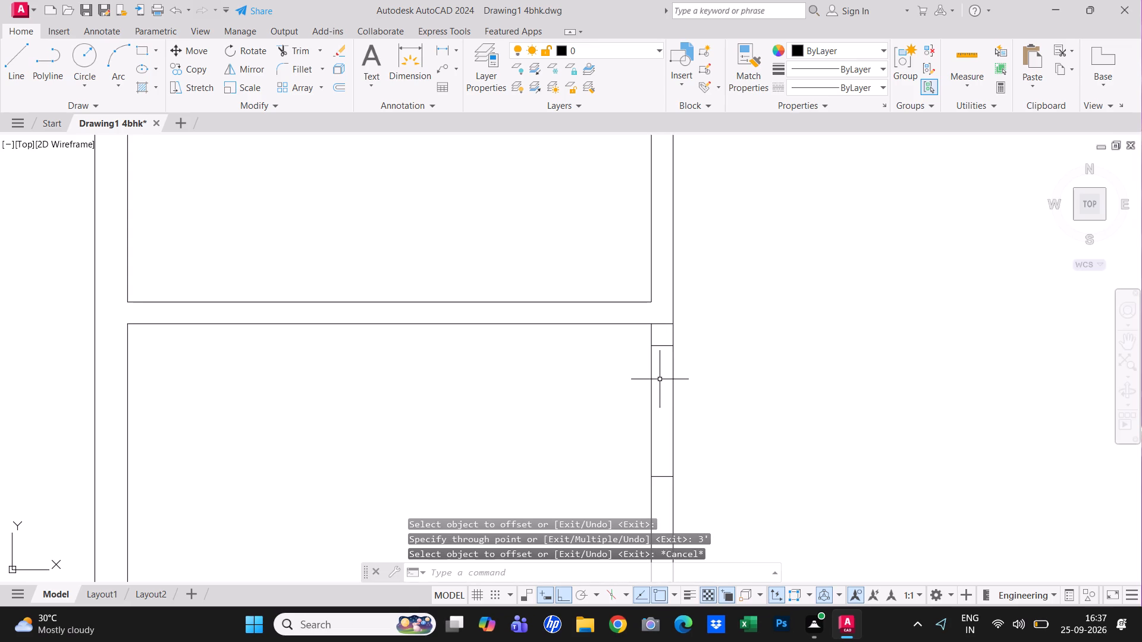
Trim both wall lines between the two jamb lines to cut the door opening, and remove the helper line above it.
{"action": "type", "text": "tr"}
{"action": "key", "text": "space"}
{"action": "left_click", "coordinate": [707, 398]}
{"action": "left_click", "coordinate": [577, 395]}
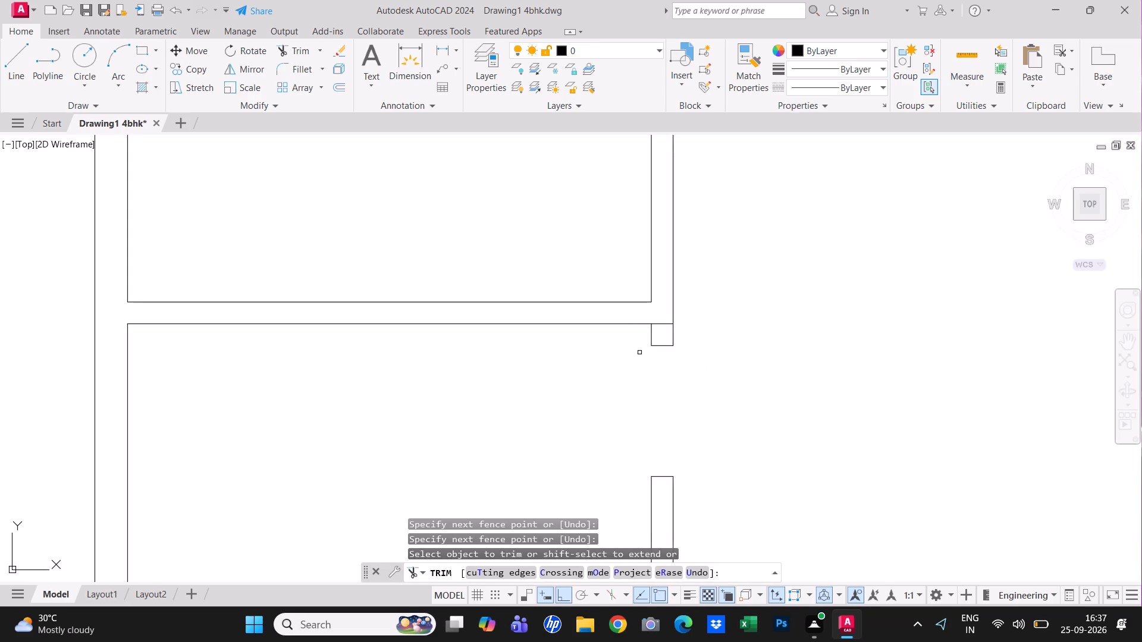
{"action": "left_click", "coordinate": [664, 326]}
{"action": "scroll", "coordinate": [650, 352], "scroll_direction": "down", "scroll_amount": 4}
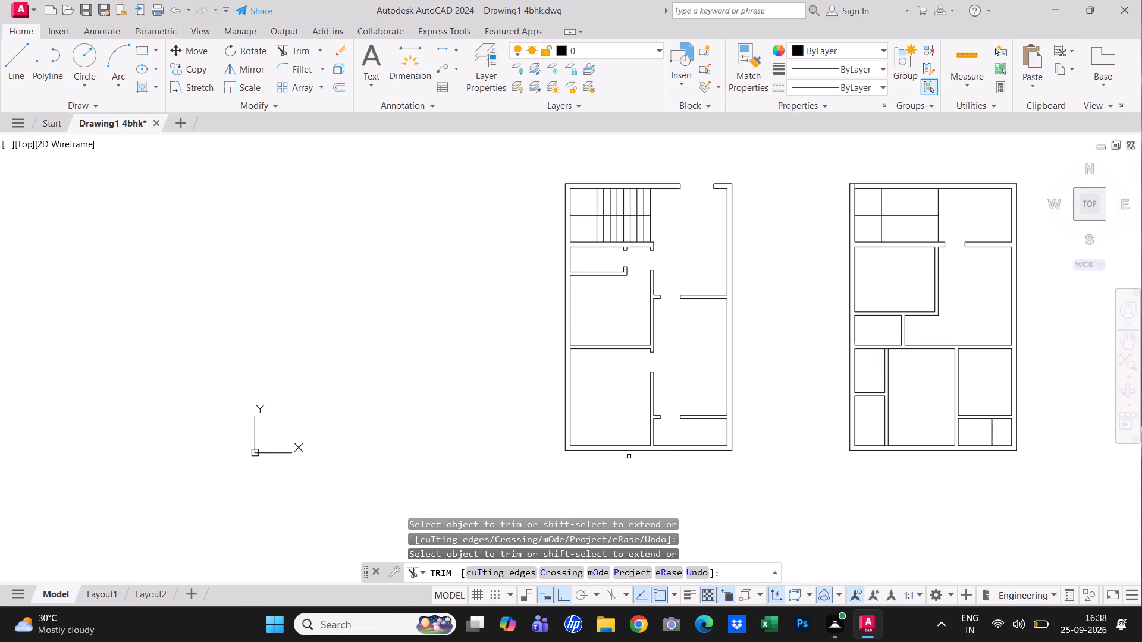
{"action": "key", "text": "Escape"}
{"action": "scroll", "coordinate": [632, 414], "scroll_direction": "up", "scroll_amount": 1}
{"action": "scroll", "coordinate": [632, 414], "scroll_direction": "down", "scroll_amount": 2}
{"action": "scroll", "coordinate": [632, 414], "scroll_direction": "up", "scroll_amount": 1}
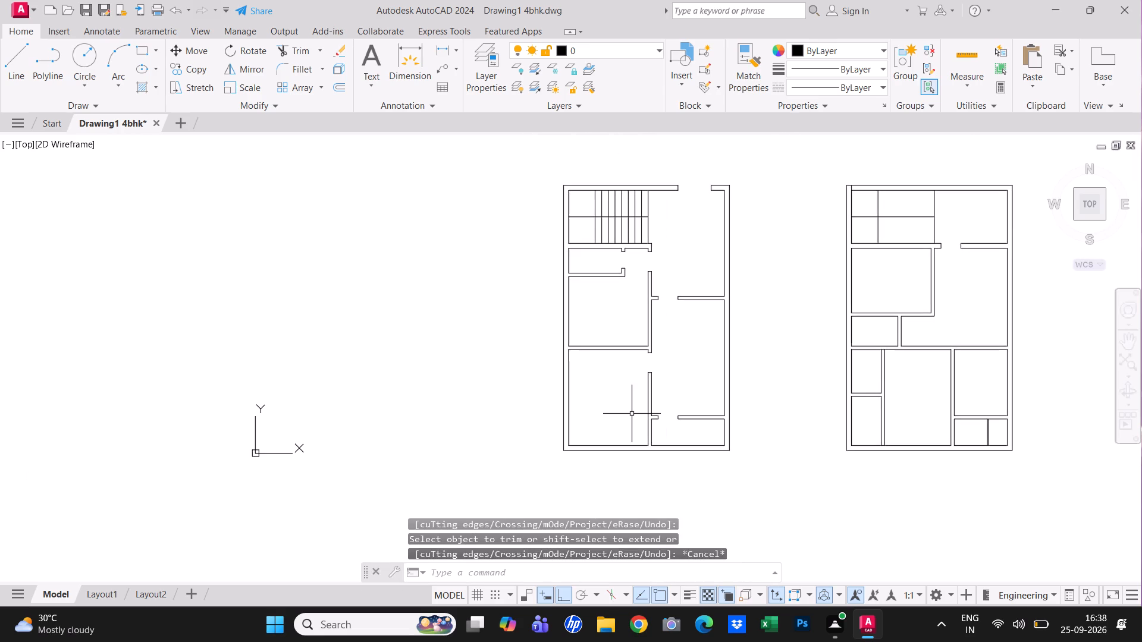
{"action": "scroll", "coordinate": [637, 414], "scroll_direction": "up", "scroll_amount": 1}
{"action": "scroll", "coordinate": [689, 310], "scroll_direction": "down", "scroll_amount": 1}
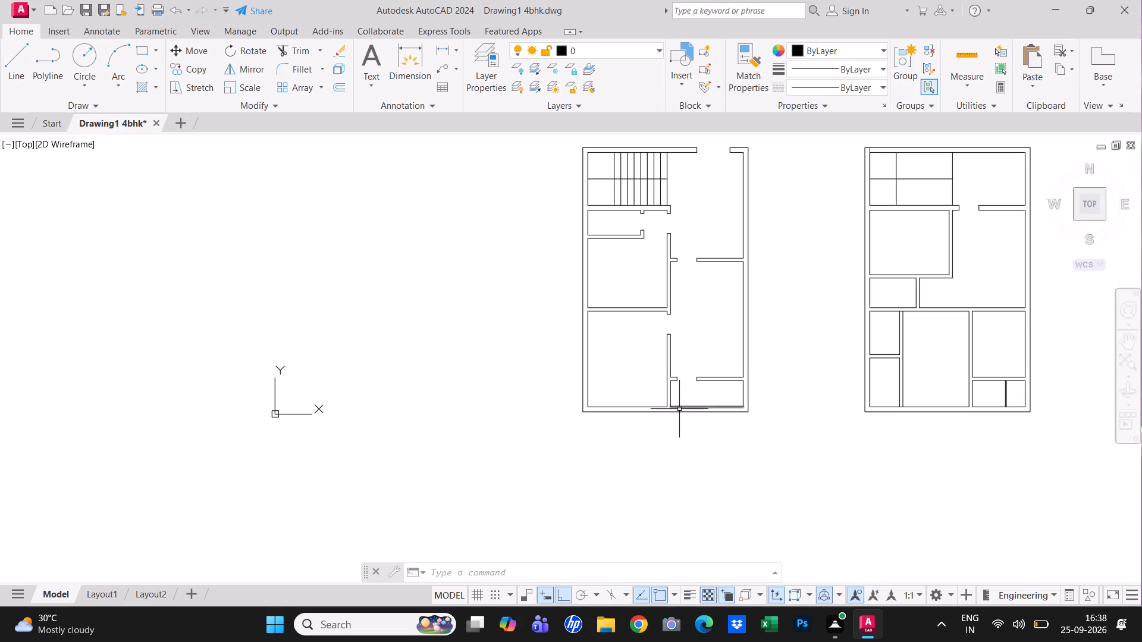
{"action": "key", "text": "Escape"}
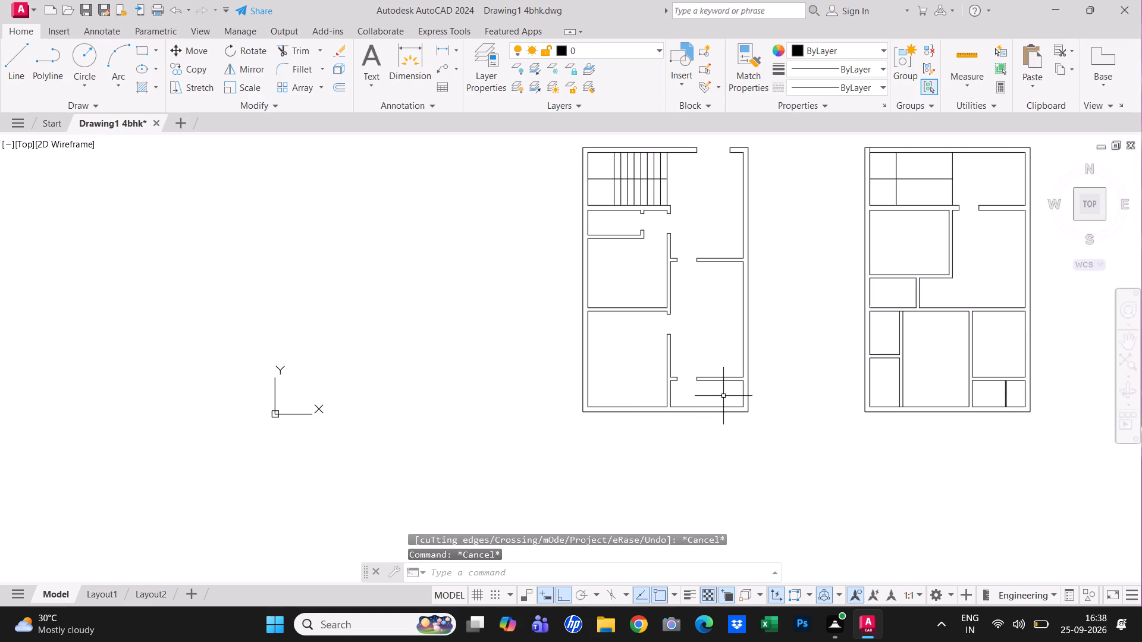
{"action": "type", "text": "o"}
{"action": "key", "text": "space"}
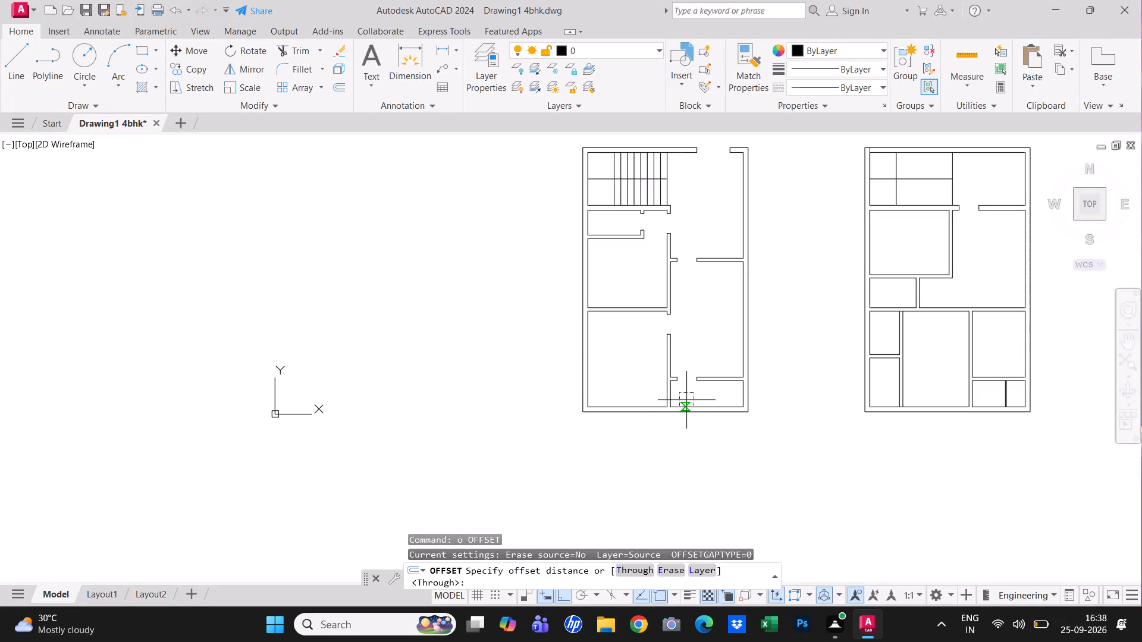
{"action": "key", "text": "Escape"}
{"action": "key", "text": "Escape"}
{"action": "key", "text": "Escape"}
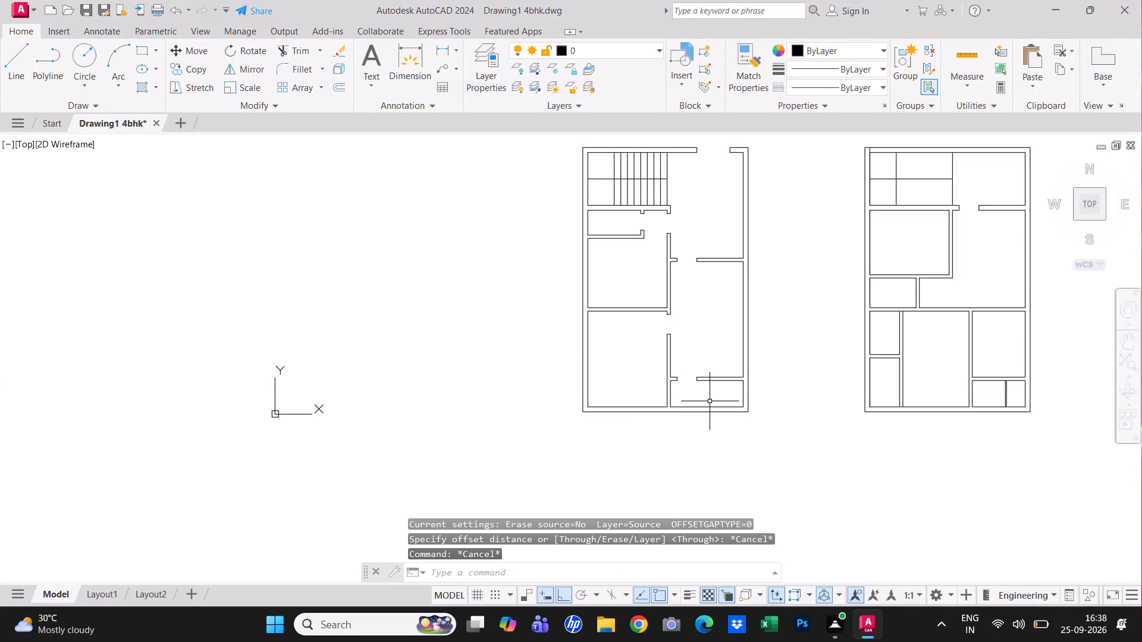
Offset the inner line of the right outer wall 3' left inside the first plan's small bottom-right room.
{"action": "type", "text": "o"}
{"action": "key", "text": "space"}
{"action": "type", "text": "t"}
{"action": "key", "text": "space"}
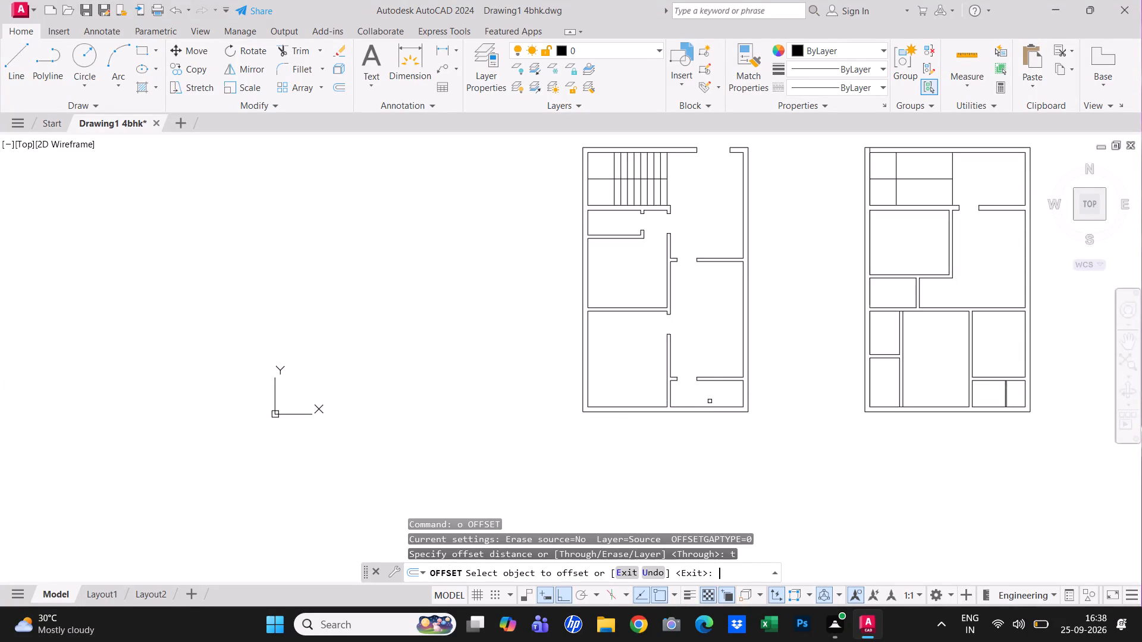
{"action": "left_click", "coordinate": [743, 393]}
{"action": "type", "text": "3'"}
{"action": "key", "text": "Return"}
{"action": "key", "text": "Escape"}
Draw two crossing diagonal lines between the corners of the new 3' wide compartment to mark it as a shaft.
{"action": "scroll", "coordinate": [727, 395], "scroll_direction": "up", "scroll_amount": 2}
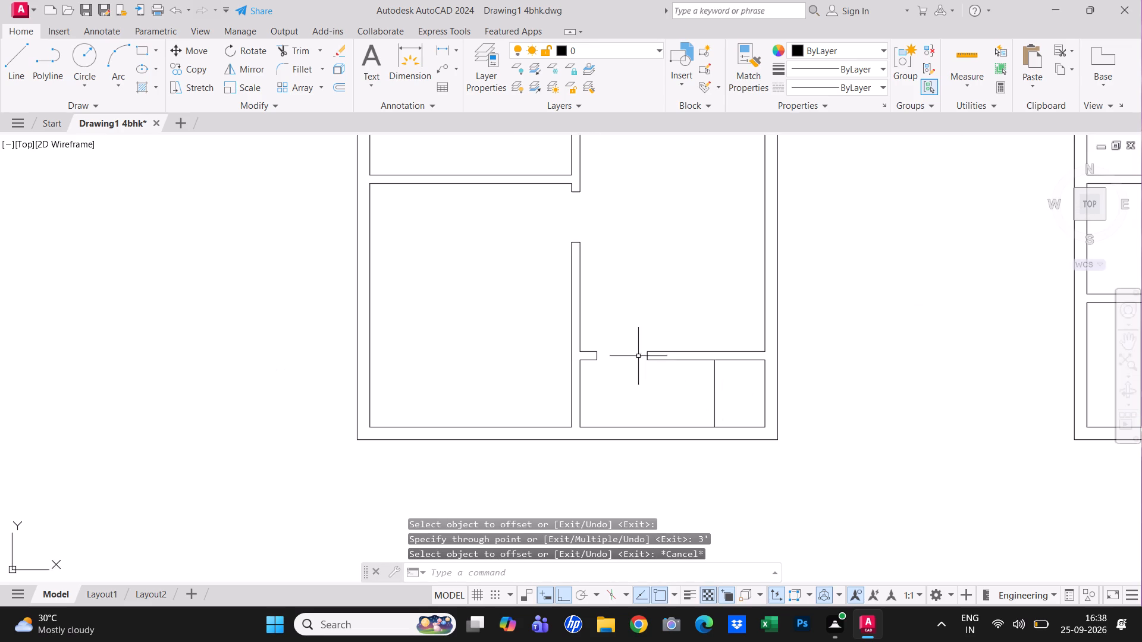
{"action": "left_click", "coordinate": [10, 58]}
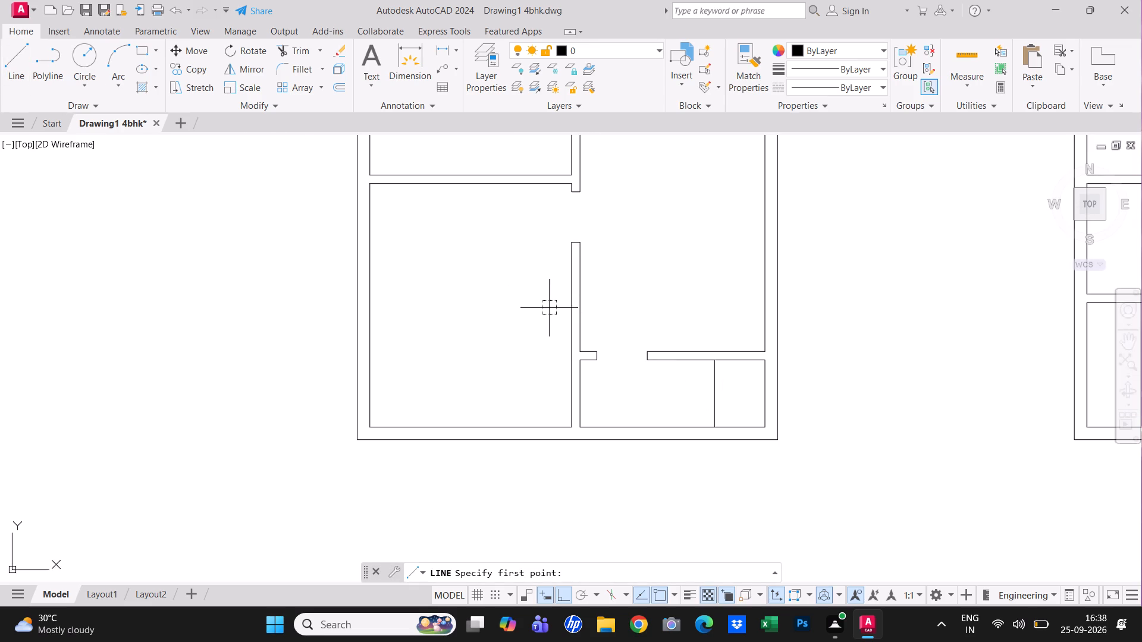
{"action": "left_click", "coordinate": [716, 363]}
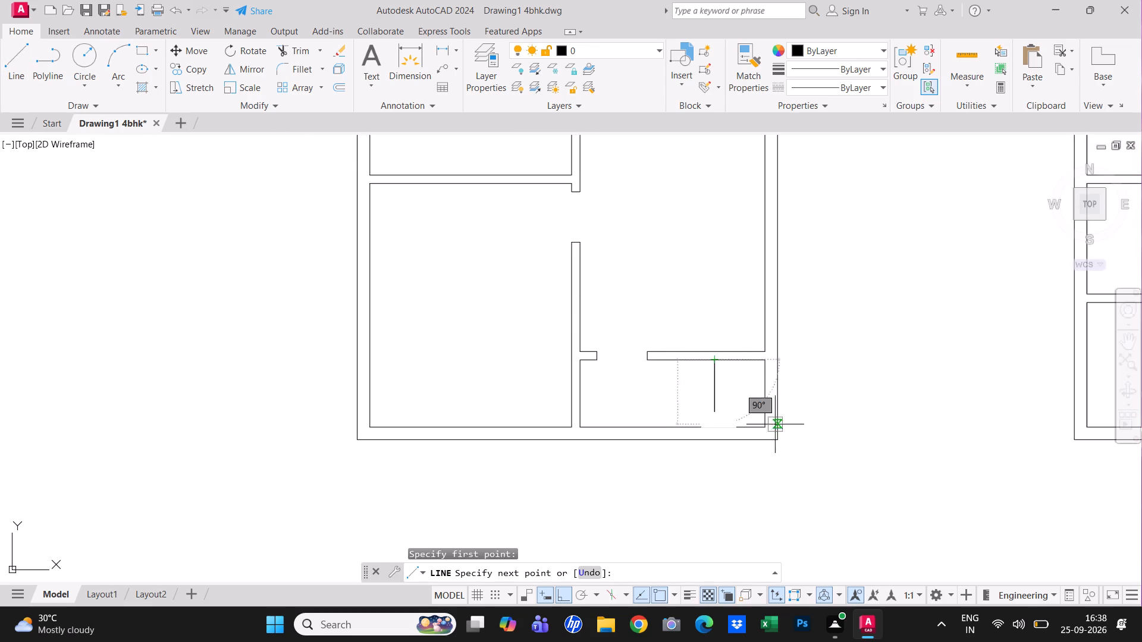
{"action": "left_click", "coordinate": [764, 430]}
{"action": "right_click", "coordinate": [763, 411]}
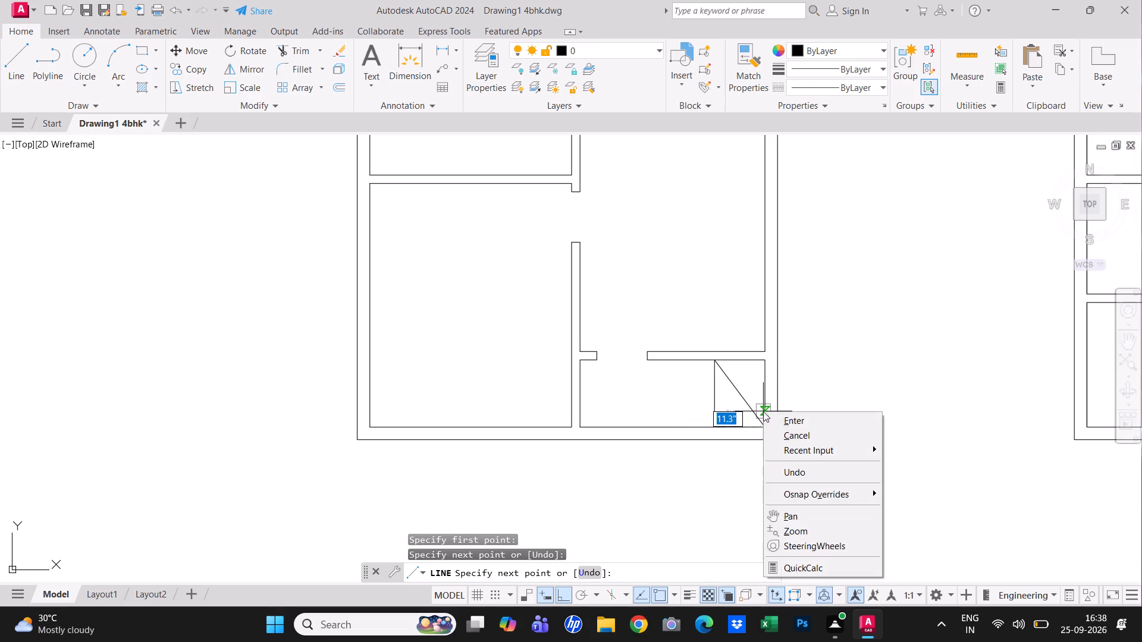
{"action": "left_click", "coordinate": [780, 420]}
{"action": "right_click", "coordinate": [827, 374]}
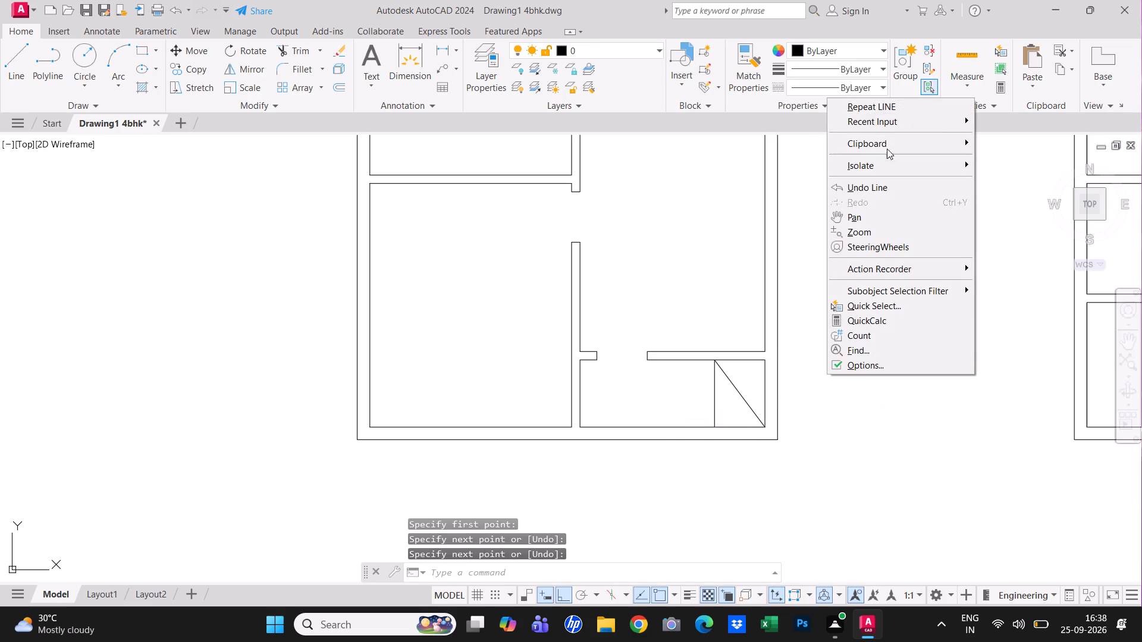
{"action": "left_click", "coordinate": [886, 101]}
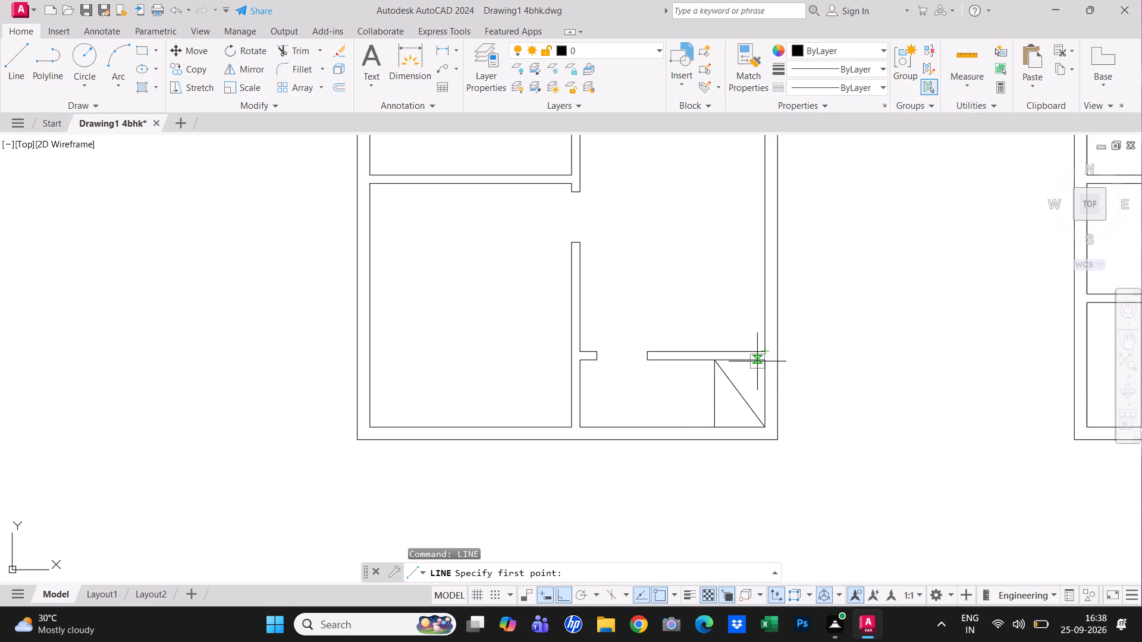
{"action": "left_click", "coordinate": [762, 362]}
{"action": "left_click", "coordinate": [715, 423]}
{"action": "key", "text": "Escape"}
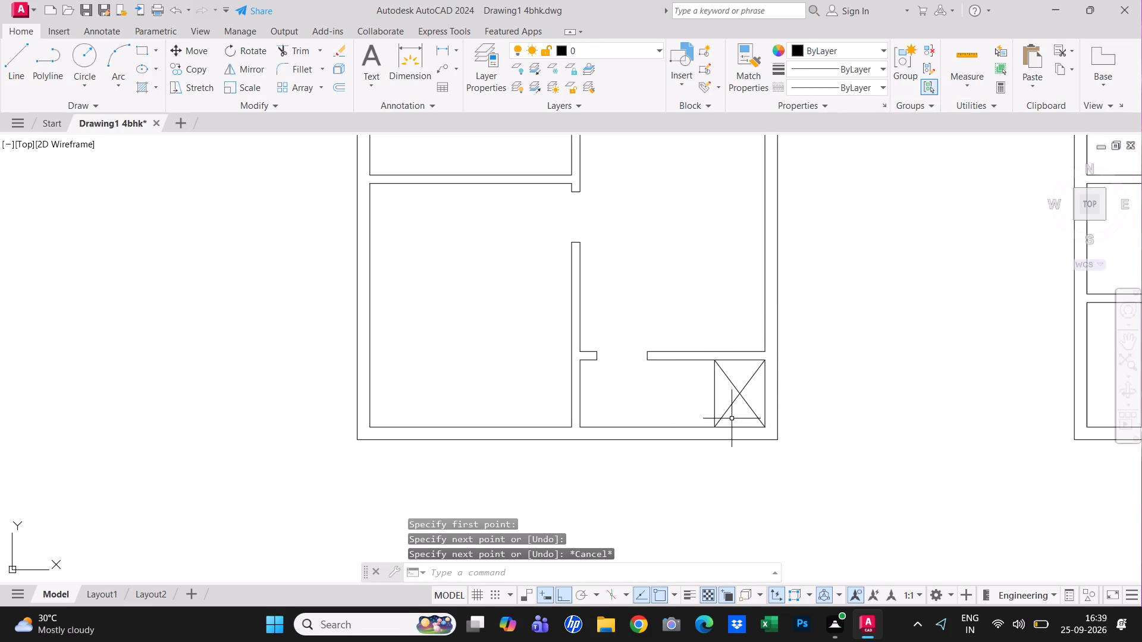
Copy the two crossing diagonals from the inner bottom-right corner of the first plan to the matching corner of the second plan.
{"action": "scroll", "coordinate": [733, 418], "scroll_direction": "down", "scroll_amount": 1}
{"action": "key", "text": "Escape"}
{"action": "scroll", "coordinate": [779, 429], "scroll_direction": "down", "scroll_amount": 1}
{"action": "middle_click_drag", "start_coordinate": [782, 430], "coordinate": [718, 433]}
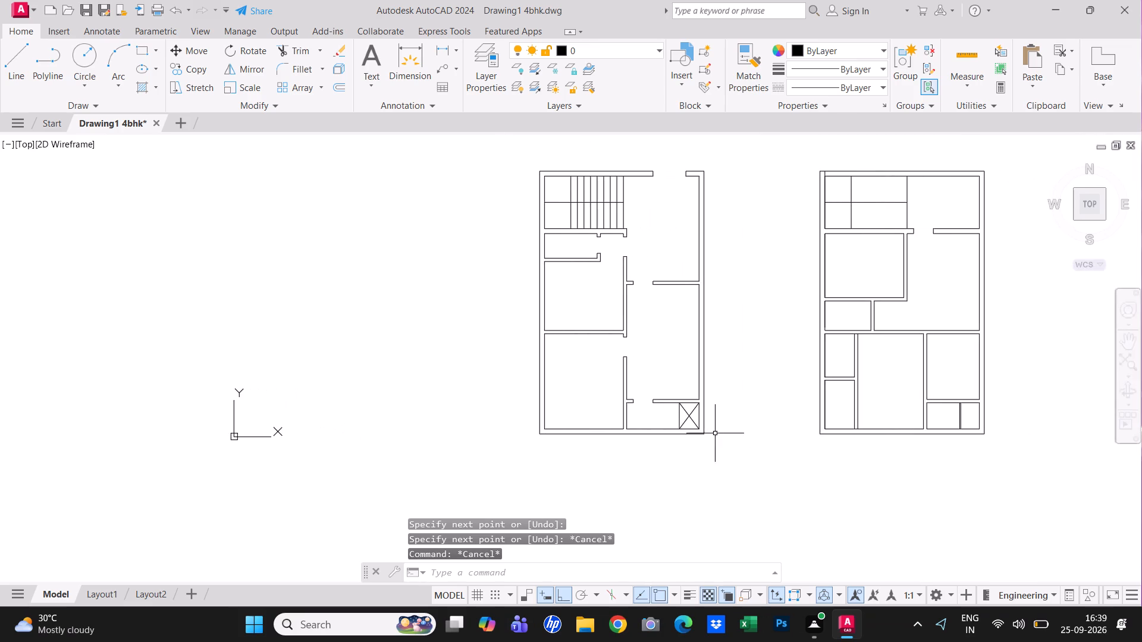
{"action": "key", "text": "Escape"}
{"action": "scroll", "coordinate": [692, 426], "scroll_direction": "up", "scroll_amount": 1}
{"action": "left_click", "coordinate": [694, 423]}
{"action": "key", "text": "Escape"}
{"action": "left_click", "coordinate": [694, 423]}
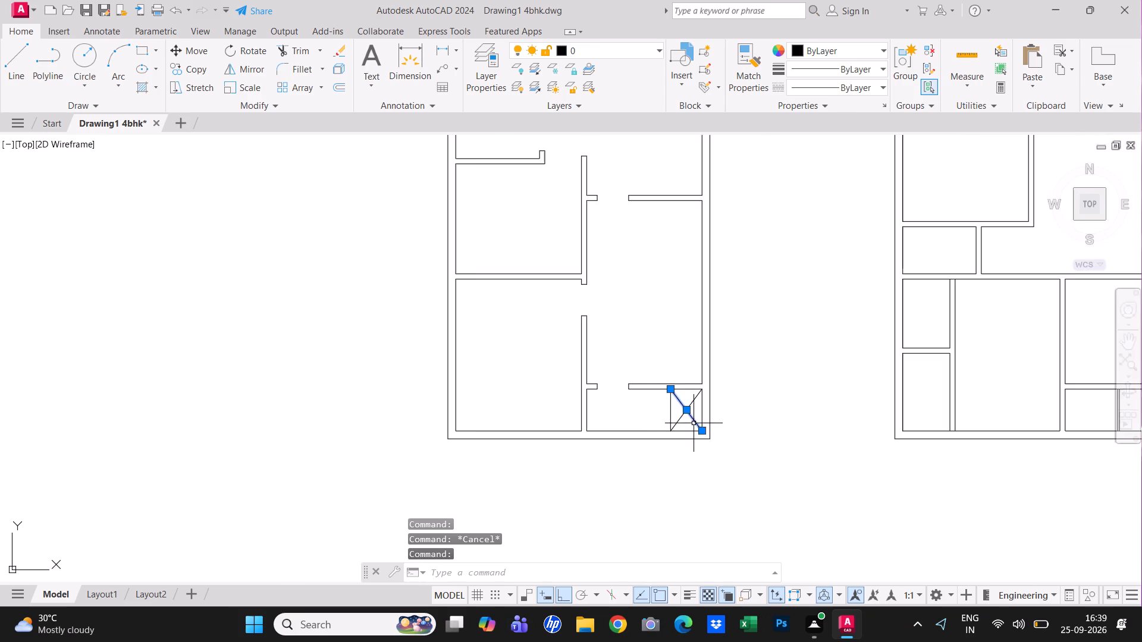
{"action": "left_click", "coordinate": [678, 423]}
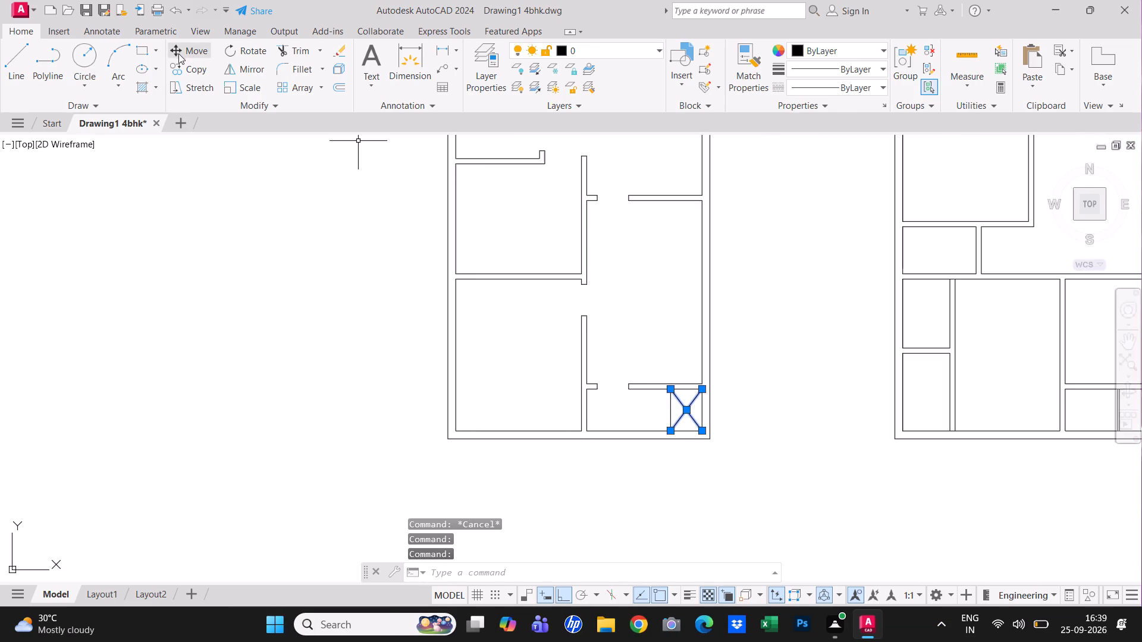
{"action": "left_click", "coordinate": [199, 70]}
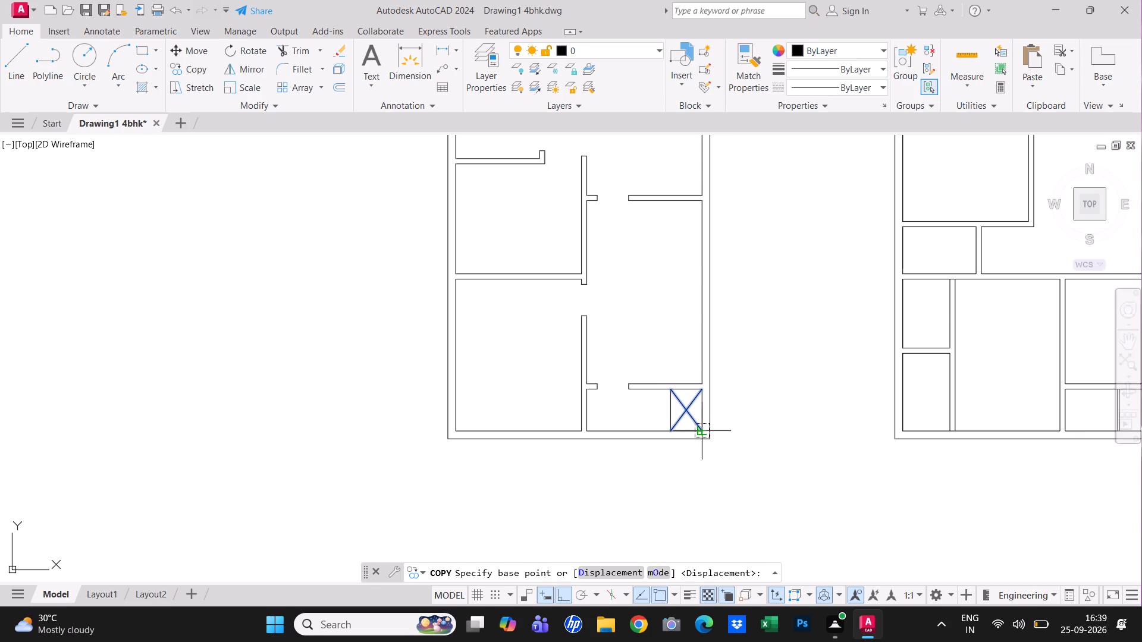
{"action": "left_click", "coordinate": [701, 433]}
{"action": "middle_click_drag", "start_coordinate": [811, 448], "coordinate": [552, 474]}
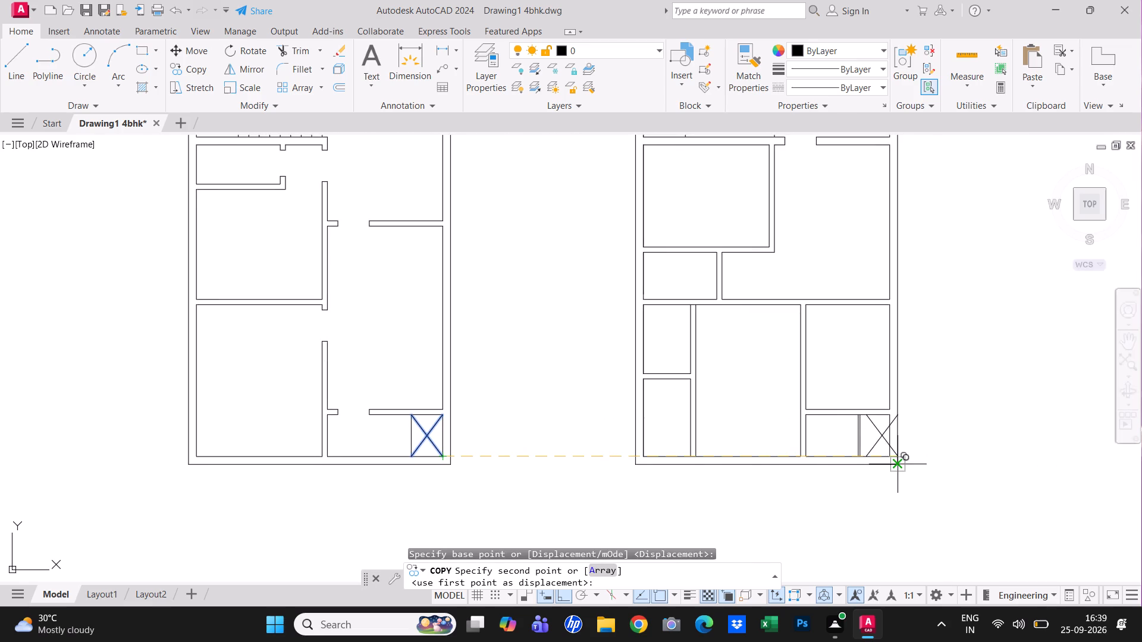
{"action": "left_click", "coordinate": [887, 460]}
{"action": "key", "text": "Escape"}
{"action": "middle_click", "coordinate": [946, 482]}
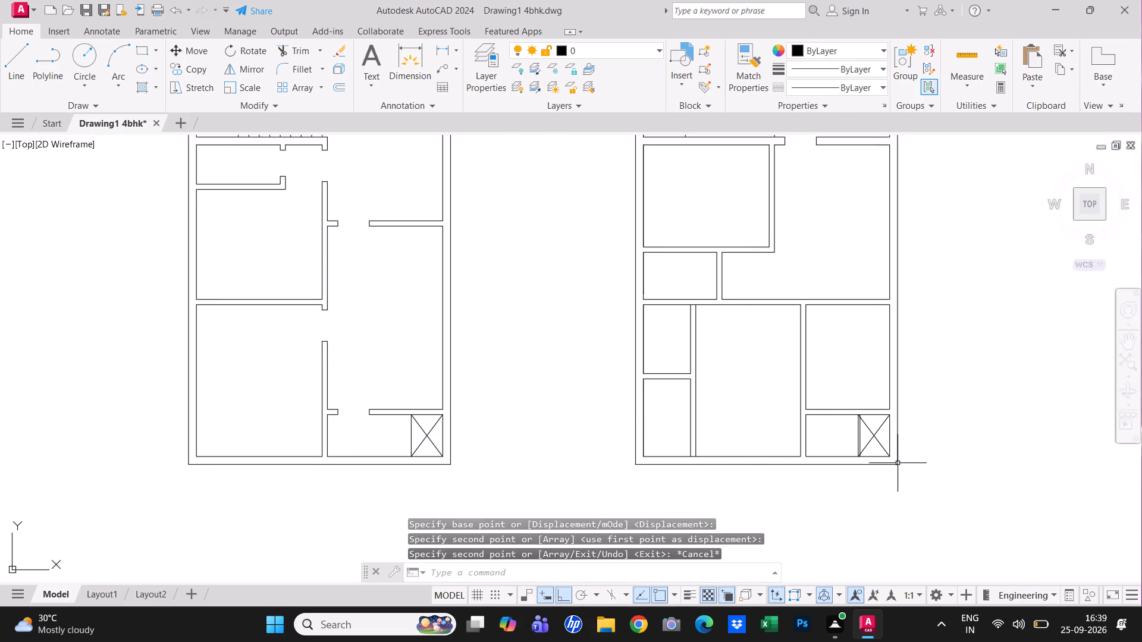
Erase the right-hand line of the closely spaced pair bordering the crossed compartment in the second plan.
{"action": "key", "text": "Escape"}
{"action": "scroll", "coordinate": [864, 416], "scroll_direction": "up", "scroll_amount": 2}
{"action": "key", "text": "Escape"}
{"action": "left_click", "coordinate": [846, 437]}
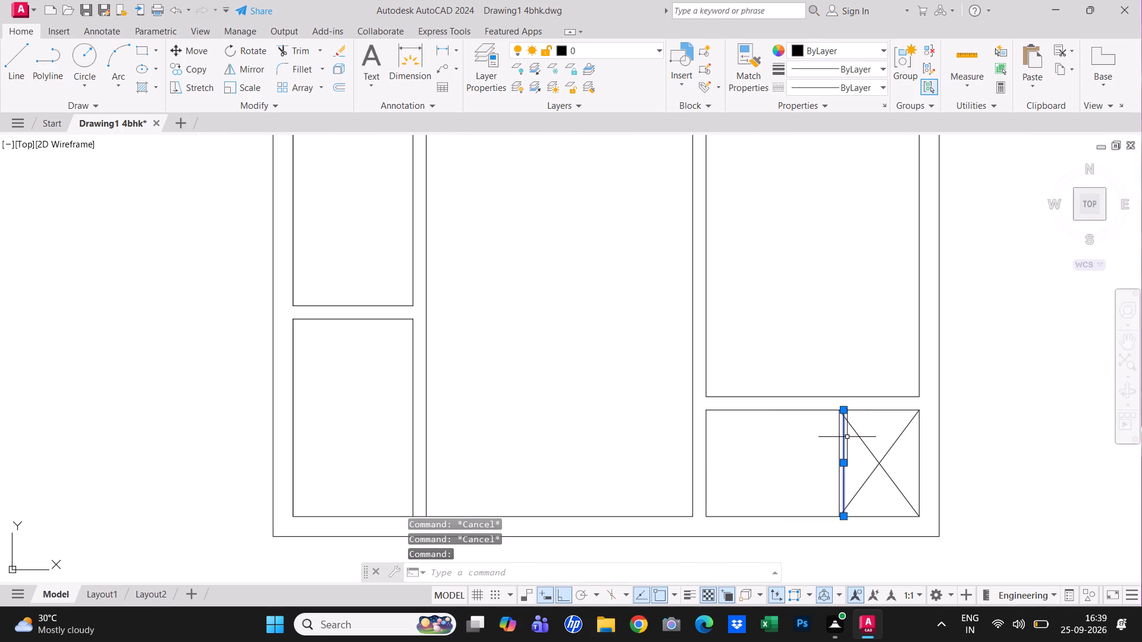
{"action": "type", "text": "e"}
{"action": "key", "text": "space"}
{"action": "scroll", "coordinate": [892, 480], "scroll_direction": "down", "scroll_amount": 2}
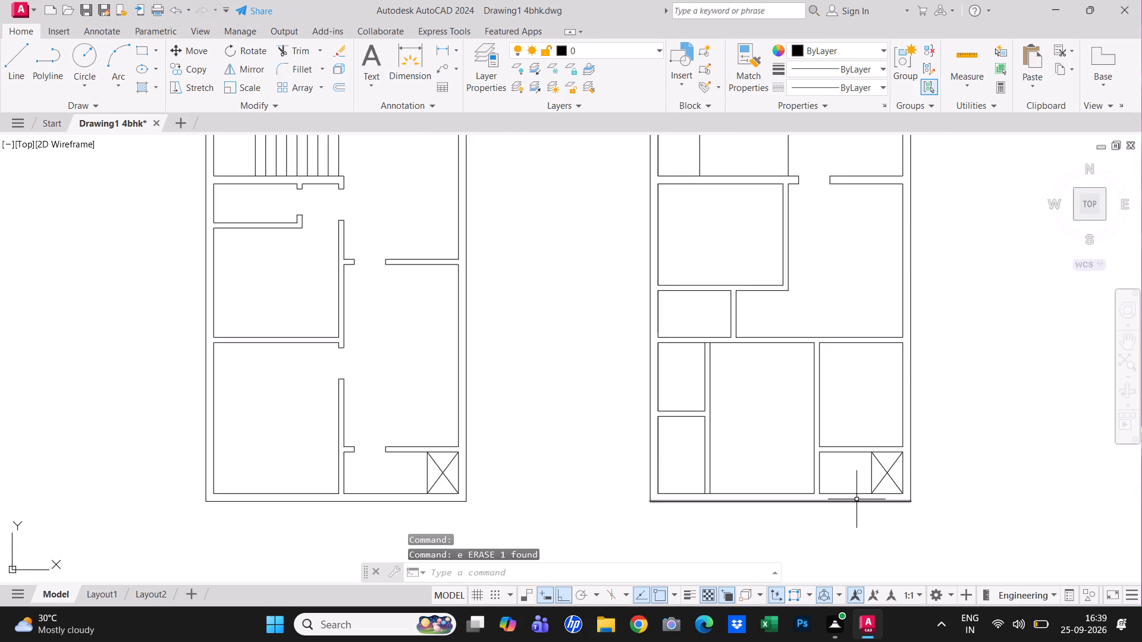
Save the drawing.
{"action": "middle_click_drag", "start_coordinate": [857, 499], "coordinate": [945, 490]}
{"action": "key", "text": "Escape"}
{"action": "key", "text": "Escape"}
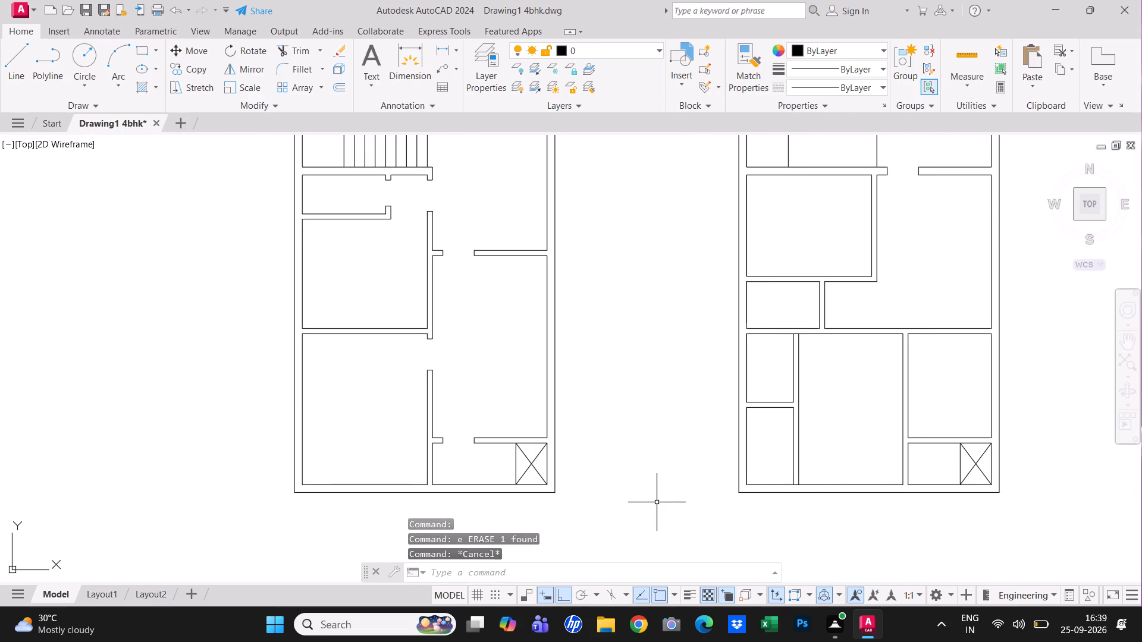
{"action": "key", "text": "ctrl+s"}
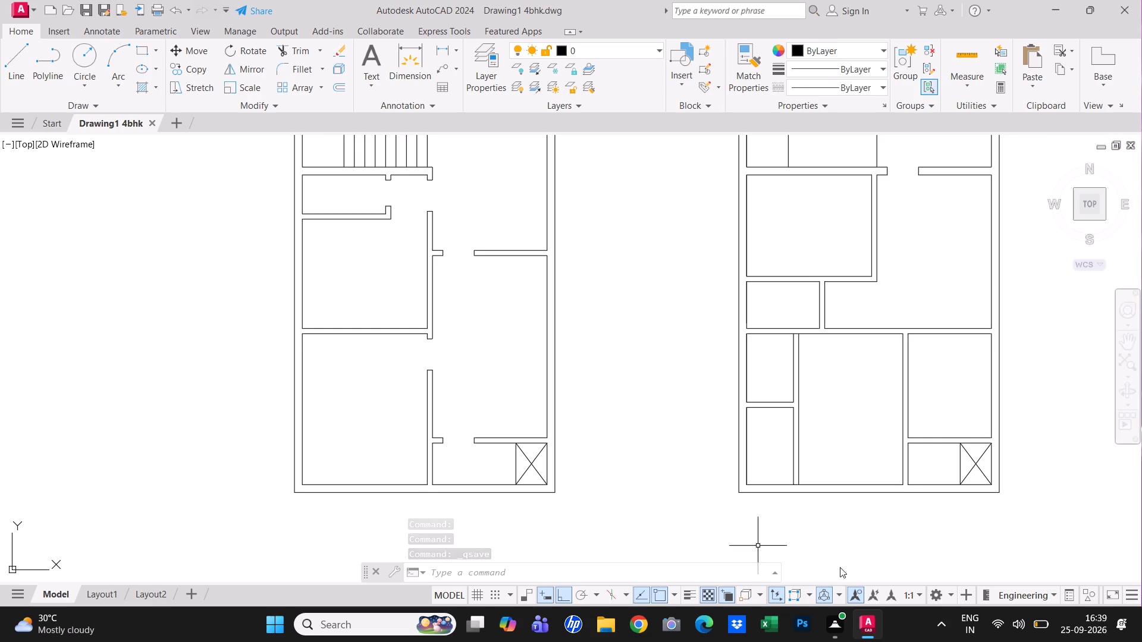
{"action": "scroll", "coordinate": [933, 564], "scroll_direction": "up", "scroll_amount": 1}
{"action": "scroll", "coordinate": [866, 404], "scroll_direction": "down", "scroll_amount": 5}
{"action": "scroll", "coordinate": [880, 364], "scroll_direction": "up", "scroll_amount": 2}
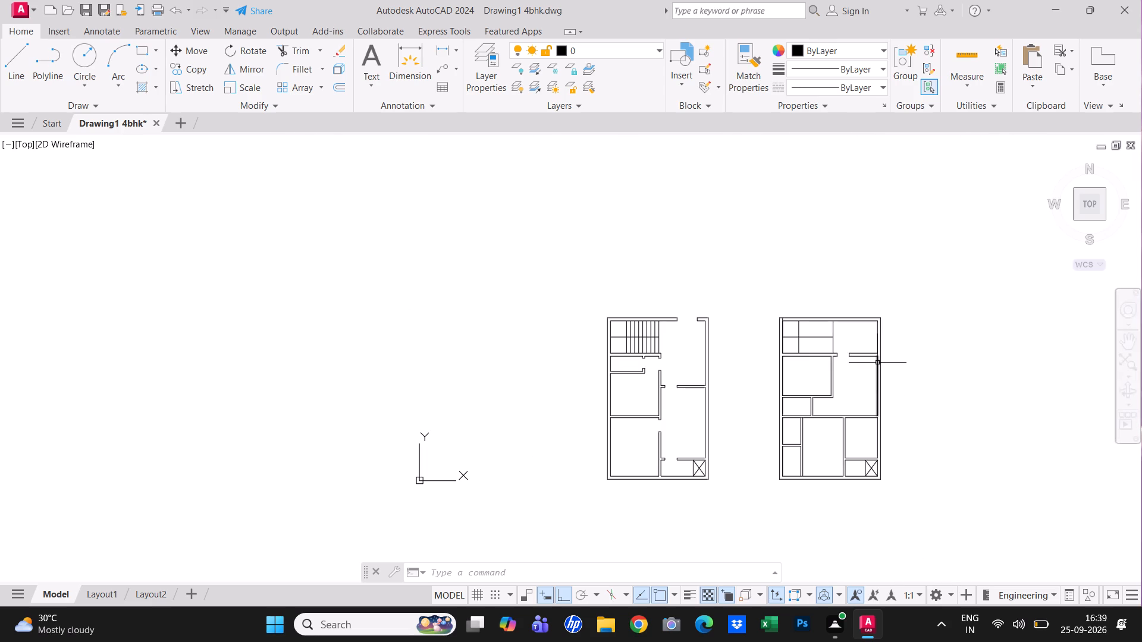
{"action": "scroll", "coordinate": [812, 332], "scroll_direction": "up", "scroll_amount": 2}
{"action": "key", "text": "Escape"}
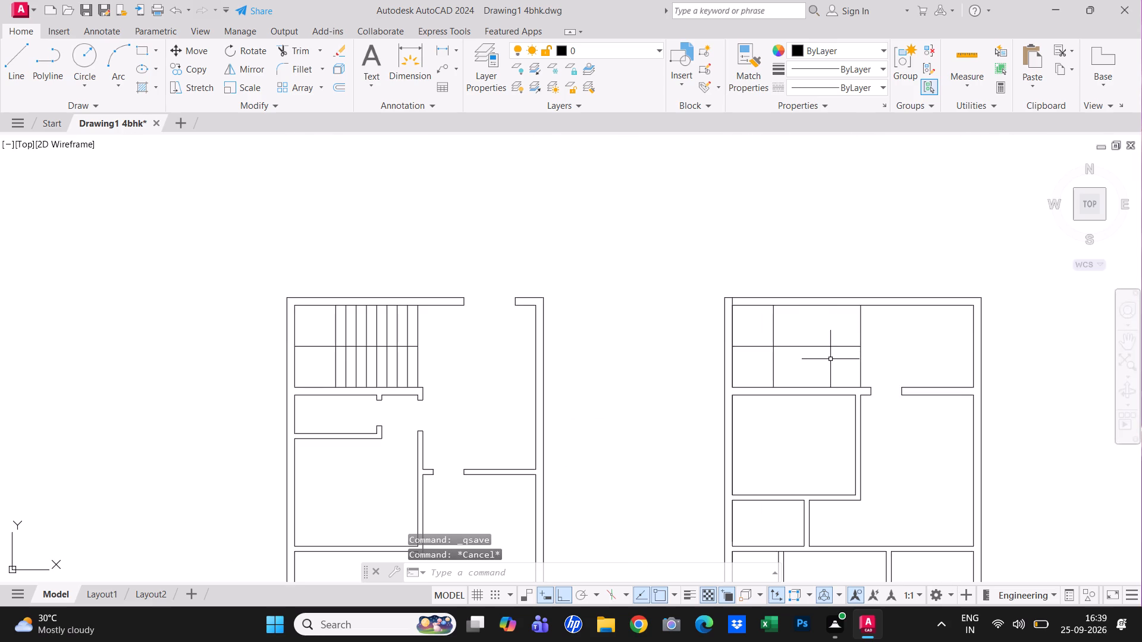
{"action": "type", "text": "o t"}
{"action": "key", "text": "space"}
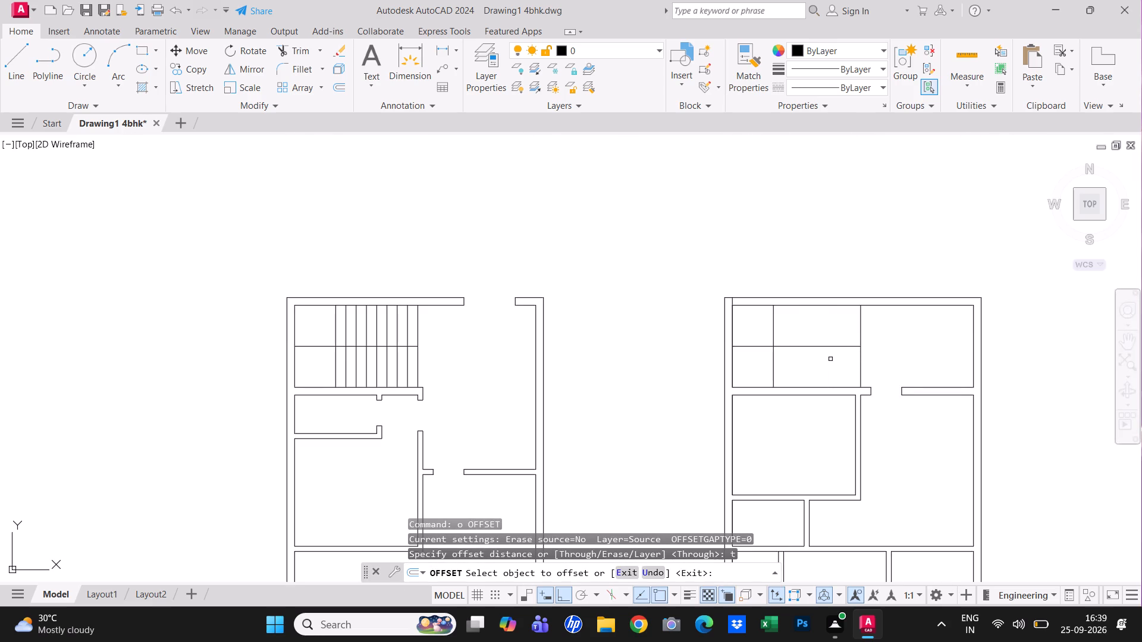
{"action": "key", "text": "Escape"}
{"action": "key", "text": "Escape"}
Offset stair treads 1' apart from the landing edge, one after another, across the second plan's staircase.
{"action": "type", "text": "o 1'"}
{"action": "key", "text": "Return"}
{"action": "left_click_drag", "start_coordinate": [773, 377], "coordinate": [780, 374]}
{"action": "left_click", "coordinate": [799, 366]}
{"action": "left_click_drag", "start_coordinate": [784, 373], "coordinate": [801, 370]}
{"action": "left_click", "coordinate": [829, 363]}
{"action": "left_click_drag", "start_coordinate": [793, 370], "coordinate": [805, 369]}
{"action": "left_click_drag", "start_coordinate": [867, 357], "coordinate": [866, 363]}
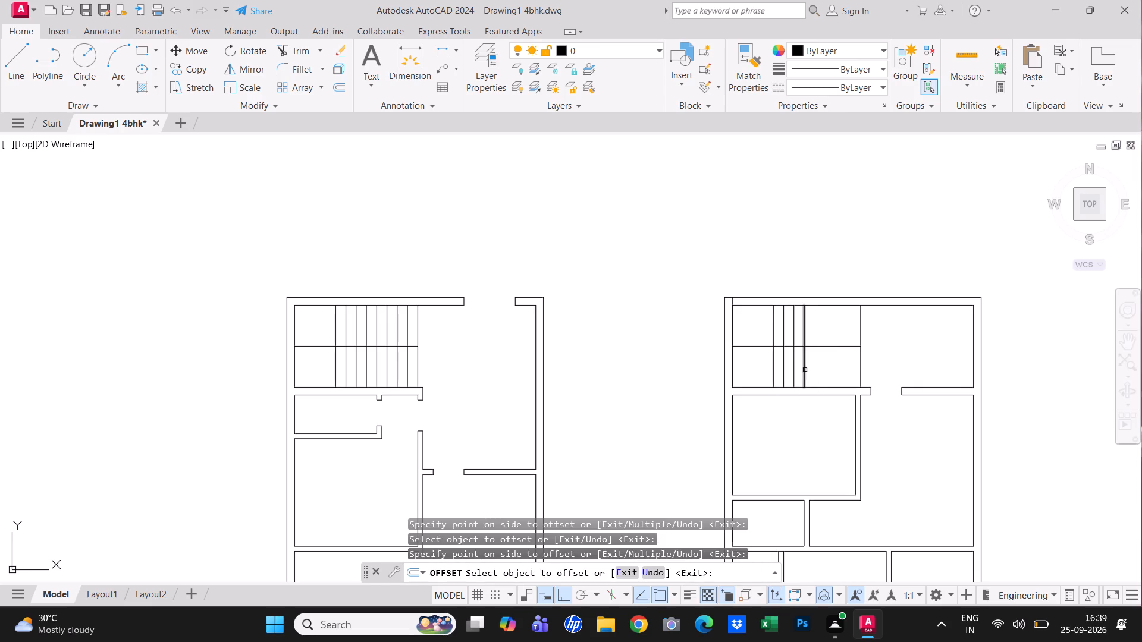
{"action": "left_click_drag", "start_coordinate": [805, 370], "coordinate": [829, 364]}
{"action": "left_click", "coordinate": [836, 362]}
{"action": "left_click_drag", "start_coordinate": [815, 362], "coordinate": [824, 361]}
{"action": "left_click", "coordinate": [844, 357]}
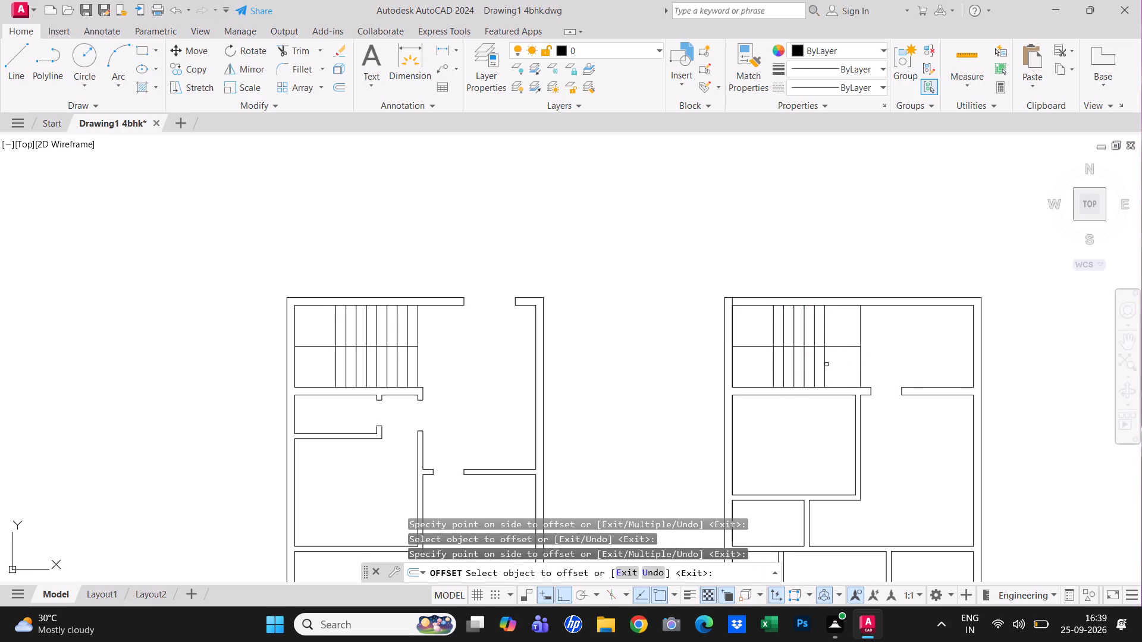
{"action": "left_click_drag", "start_coordinate": [828, 364], "coordinate": [837, 361]}
{"action": "left_click_drag", "start_coordinate": [824, 366], "coordinate": [831, 365]}
{"action": "left_click", "coordinate": [837, 362]}
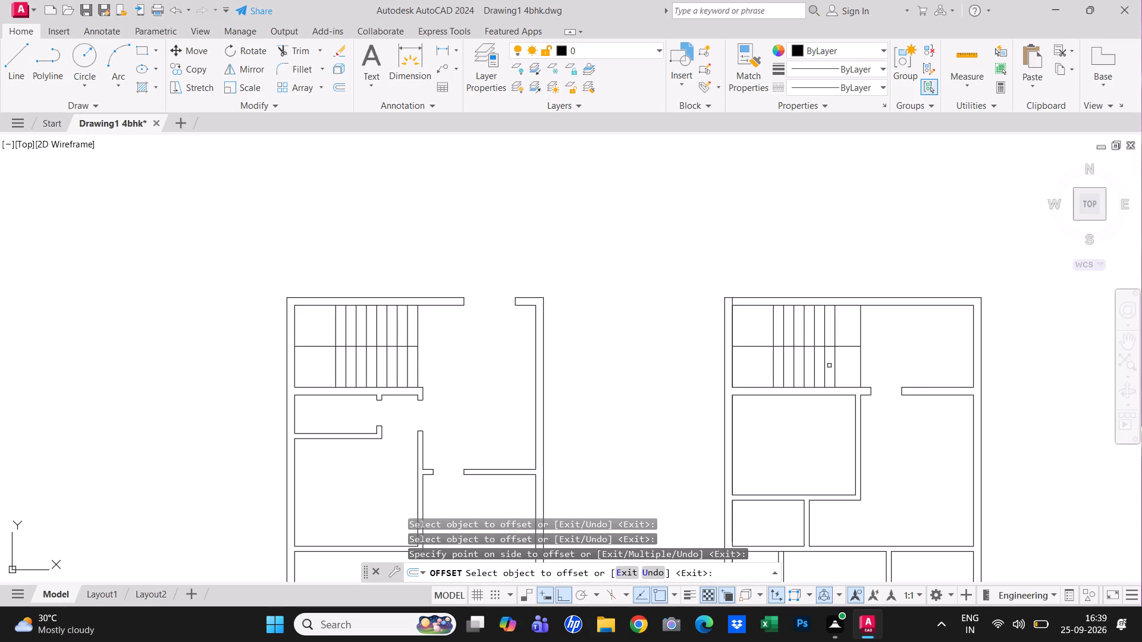
{"action": "left_click_drag", "start_coordinate": [834, 363], "coordinate": [839, 360]}
{"action": "left_click_drag", "start_coordinate": [863, 355], "coordinate": [864, 360]}
{"action": "key", "text": "Escape"}
{"action": "scroll", "coordinate": [837, 367], "scroll_direction": "down", "scroll_amount": 1}
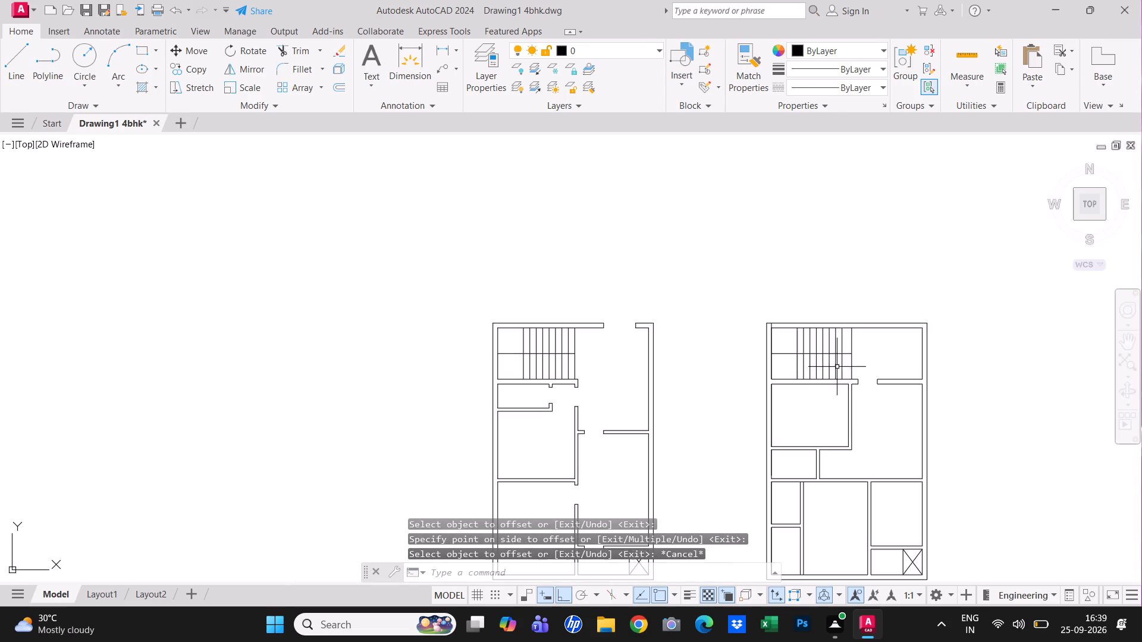
{"action": "key", "text": "Escape"}
{"action": "key", "text": "Escape"}
Trim the middle line out of the stair landings in both plans, plus the stray line crossing the second plan's top wall at its corner.
{"action": "key", "text": "t"}
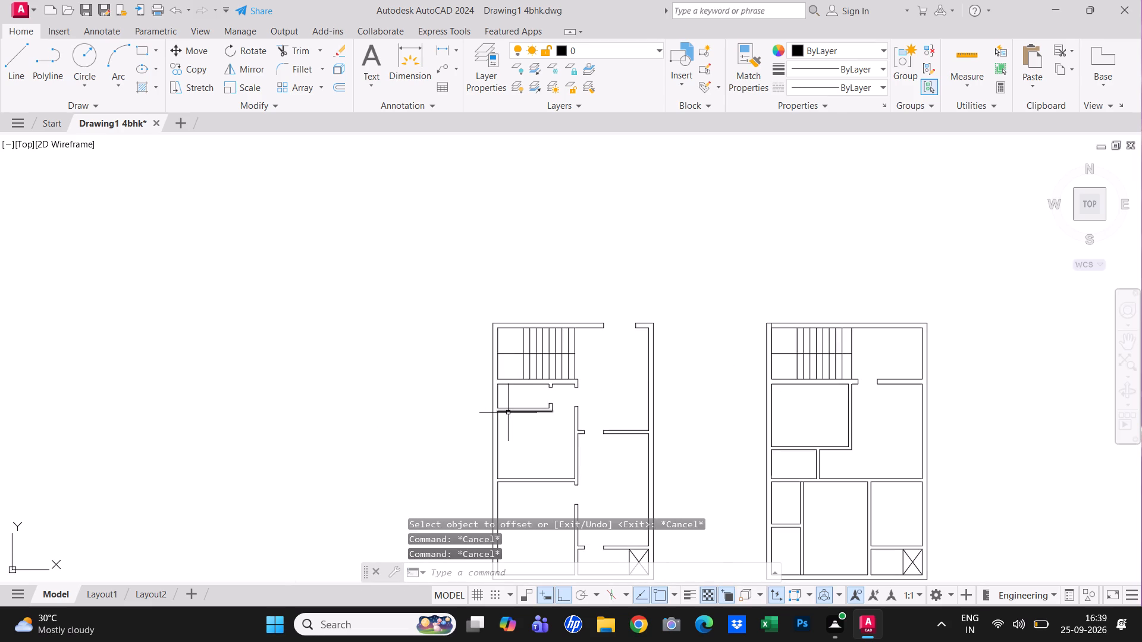
{"action": "key", "text": "r"}
{"action": "key", "text": "space"}
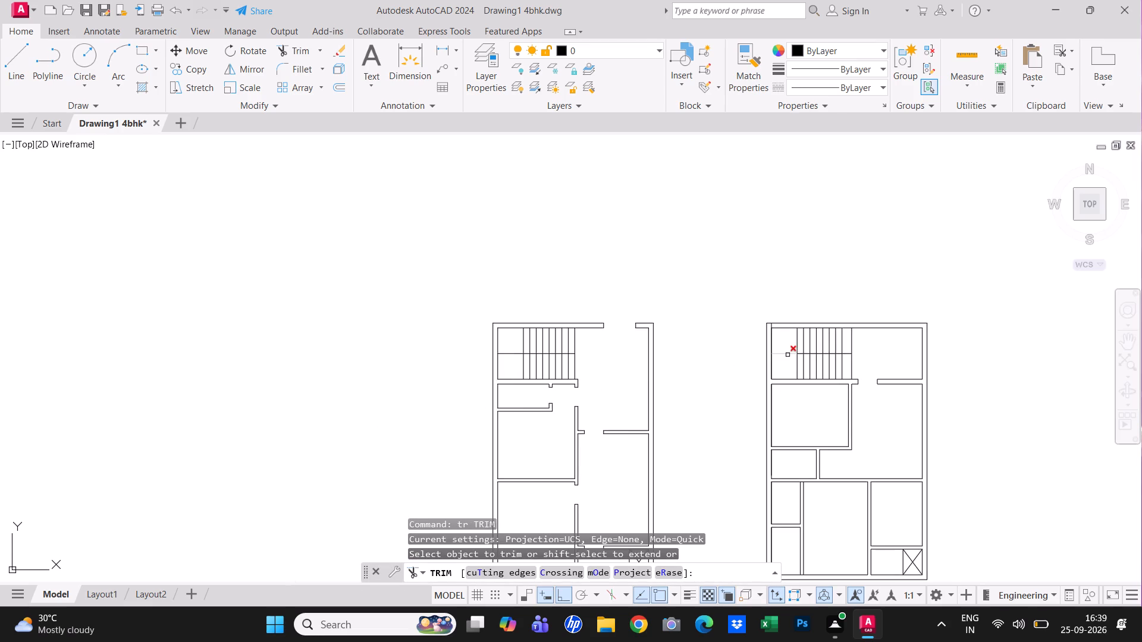
{"action": "left_click", "coordinate": [788, 355]}
{"action": "left_click", "coordinate": [513, 354]}
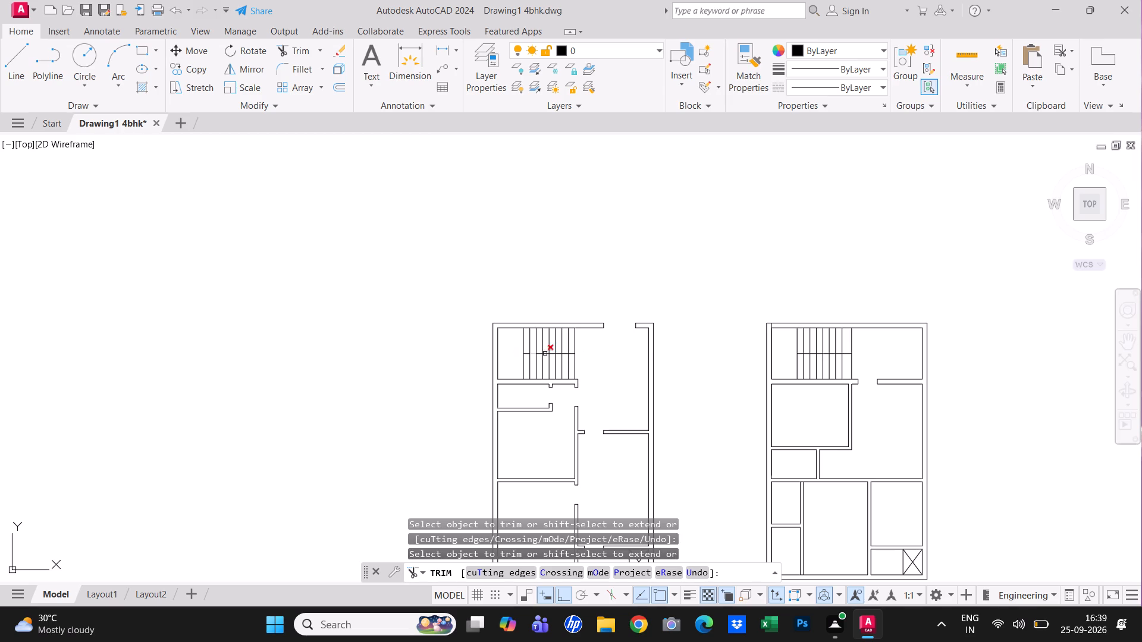
{"action": "scroll", "coordinate": [768, 326], "scroll_direction": "up", "scroll_amount": 1}
{"action": "left_click", "coordinate": [771, 325]}
{"action": "key", "text": "Escape"}
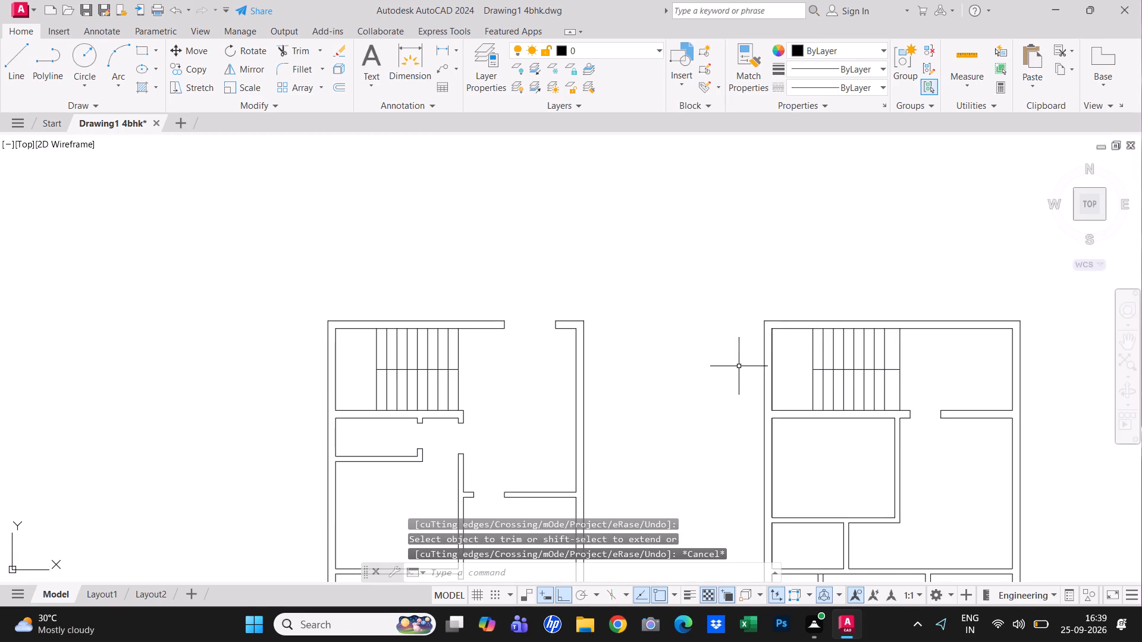
Draw a reference line across the wall below the second plan's upper-left room, at its inner right corner, and trim it to the wall thickness.
{"action": "scroll", "coordinate": [739, 368], "scroll_direction": "down", "scroll_amount": 1}
{"action": "key", "text": "Escape"}
{"action": "middle_click_drag", "start_coordinate": [738, 367], "coordinate": [768, 330]}
{"action": "key", "text": "Escape"}
{"action": "key", "text": "Escape"}
{"action": "key", "text": "Escape"}
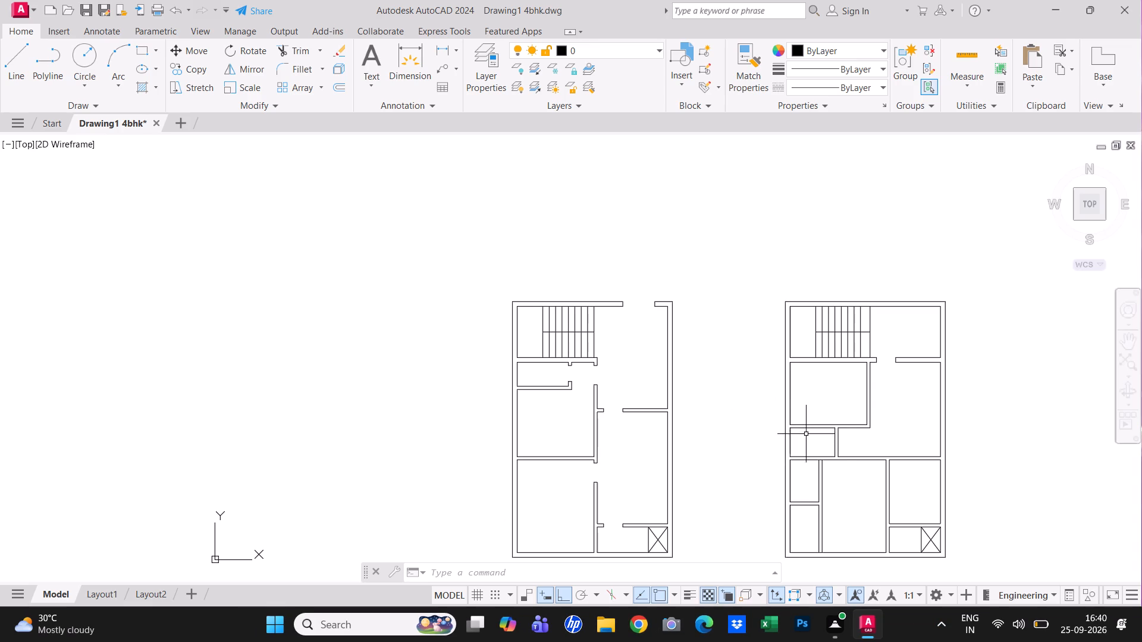
{"action": "scroll", "coordinate": [866, 434], "scroll_direction": "up", "scroll_amount": 2}
{"action": "key", "text": "Escape"}
{"action": "key", "text": "Escape"}
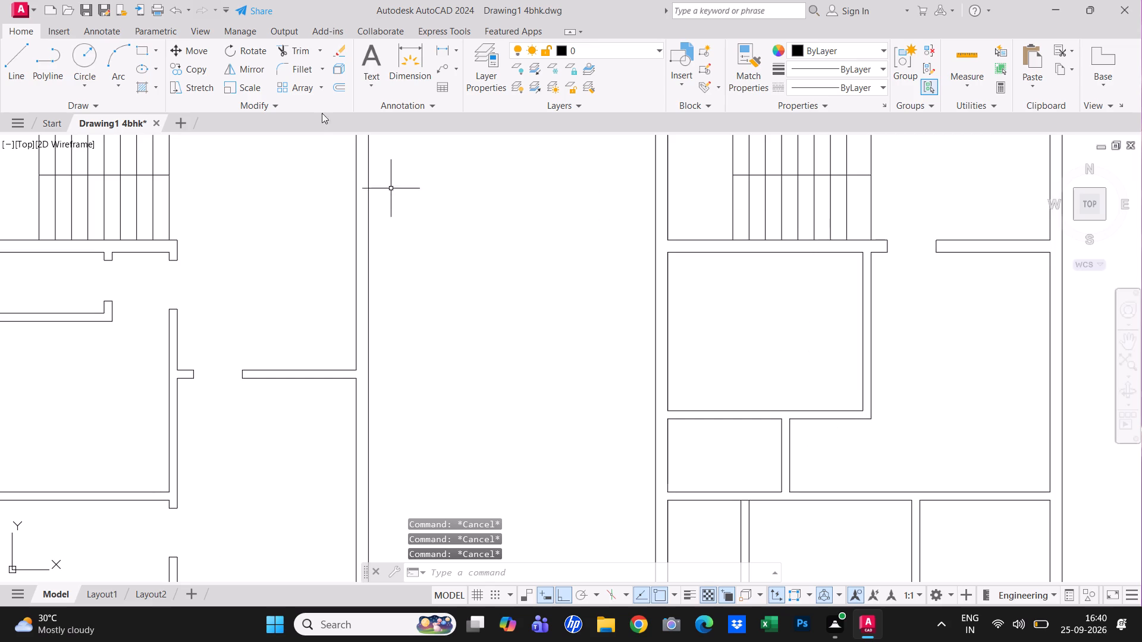
{"action": "left_click", "coordinate": [7, 58]}
{"action": "scroll", "coordinate": [875, 407], "scroll_direction": "up", "scroll_amount": 2}
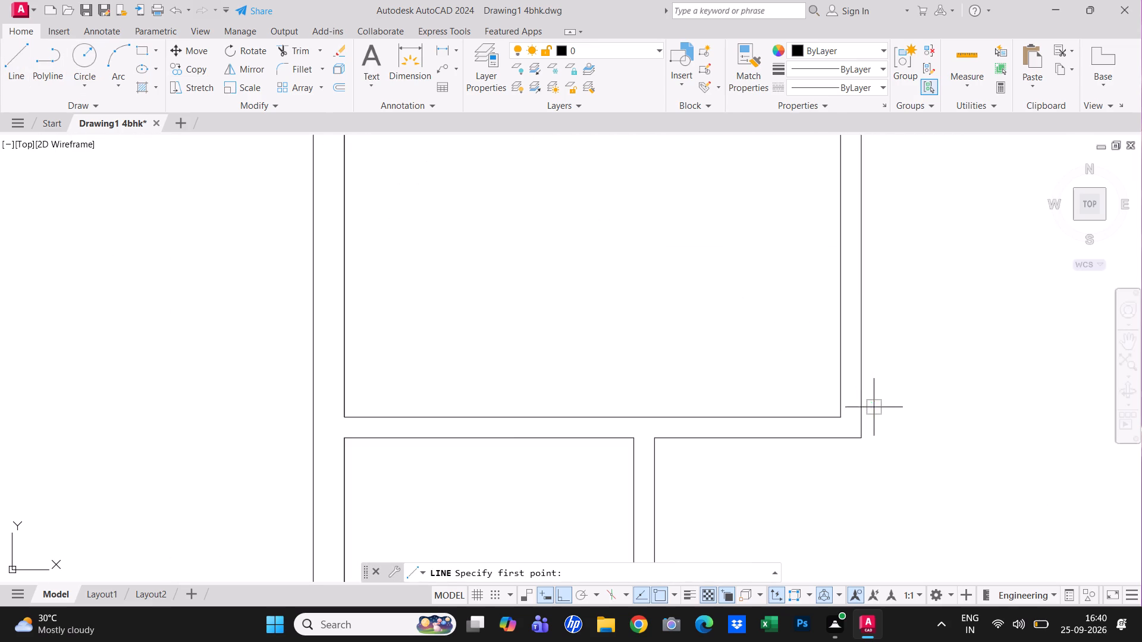
{"action": "left_click", "coordinate": [843, 416]}
{"action": "left_click", "coordinate": [841, 450]}
{"action": "key", "text": "Escape"}
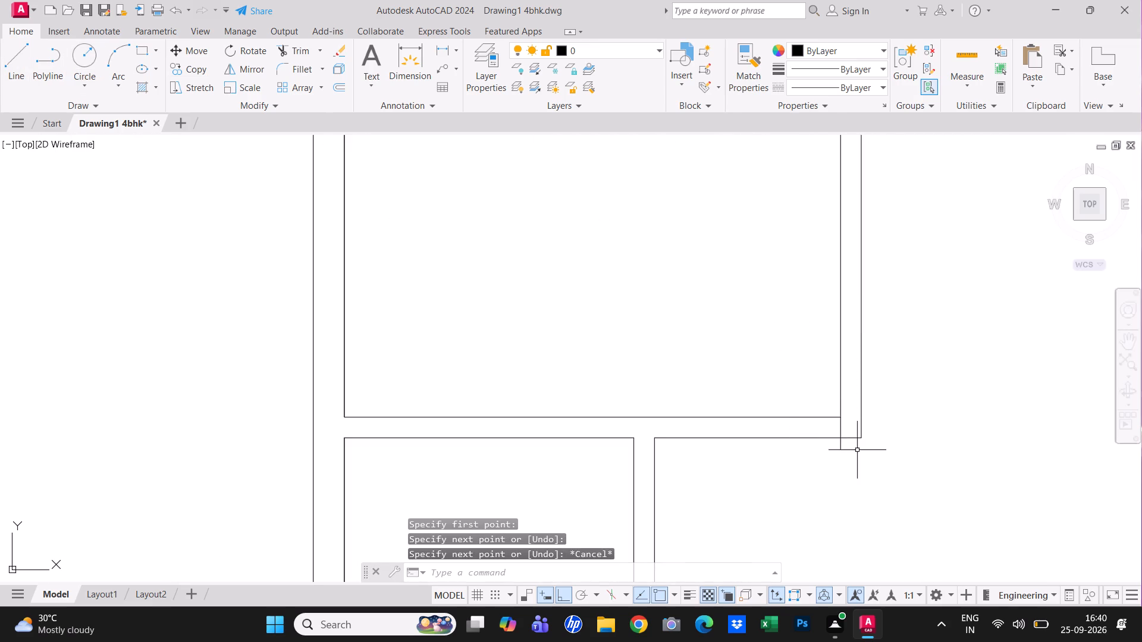
{"action": "key", "text": "t"}
{"action": "key", "text": "r"}
{"action": "key", "text": "space"}
{"action": "left_click", "coordinate": [840, 448]}
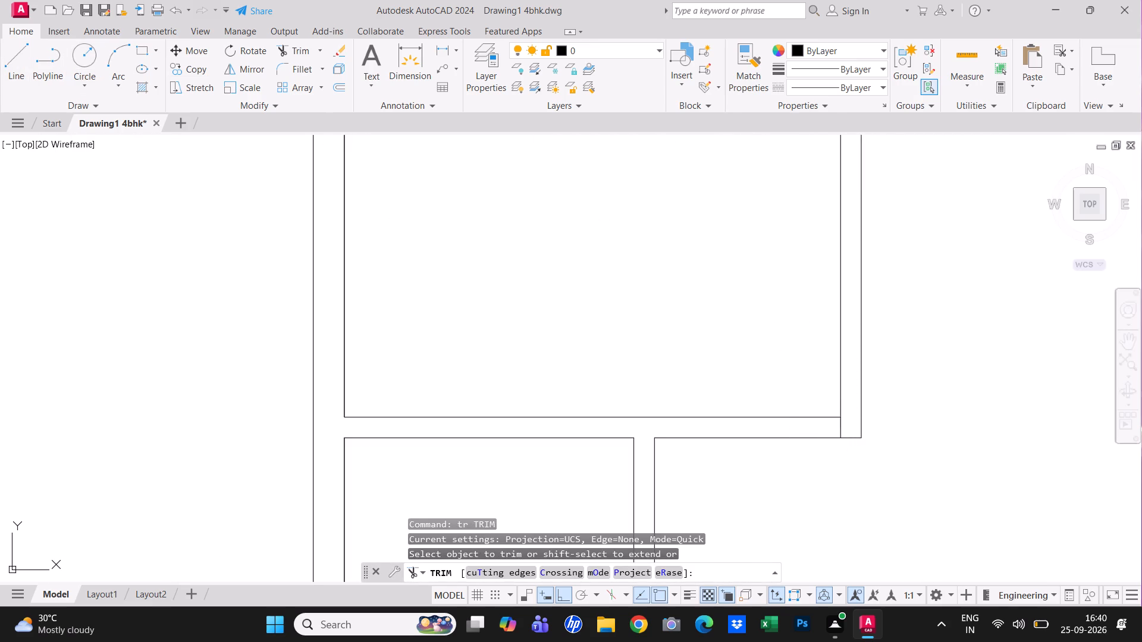
{"action": "key", "text": "Escape"}
Offset the reference line 6" into the wall below the room, and offset that copy 3' further to mark the door jambs.
{"action": "key", "text": "o"}
{"action": "key", "text": "space"}
{"action": "type", "text": "t"}
{"action": "key", "text": "space"}
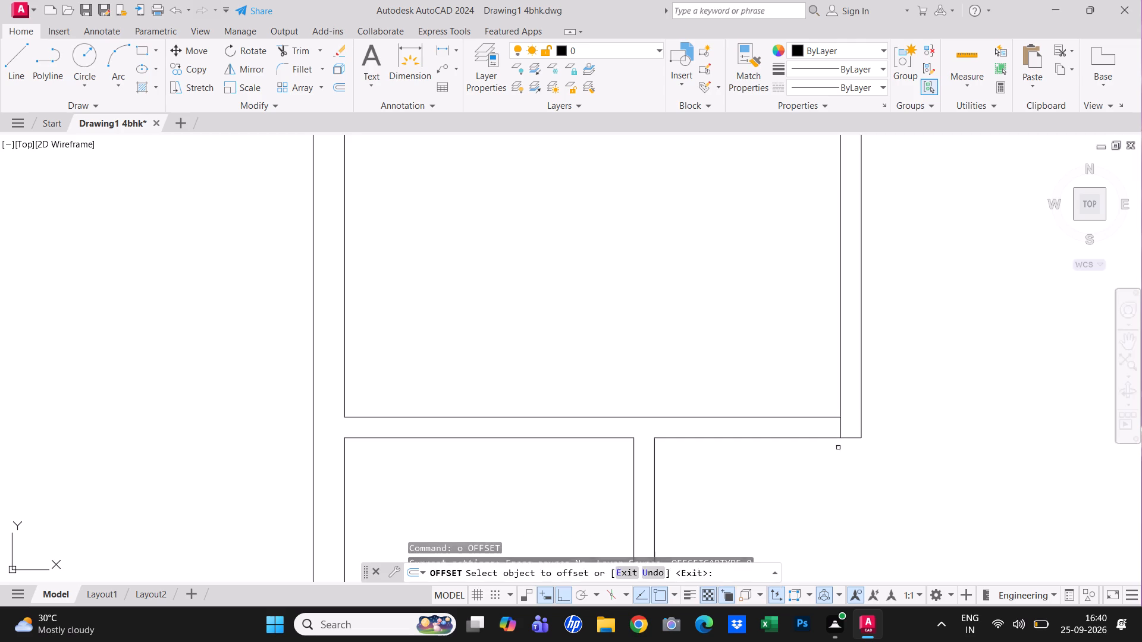
{"action": "left_click", "coordinate": [840, 430]}
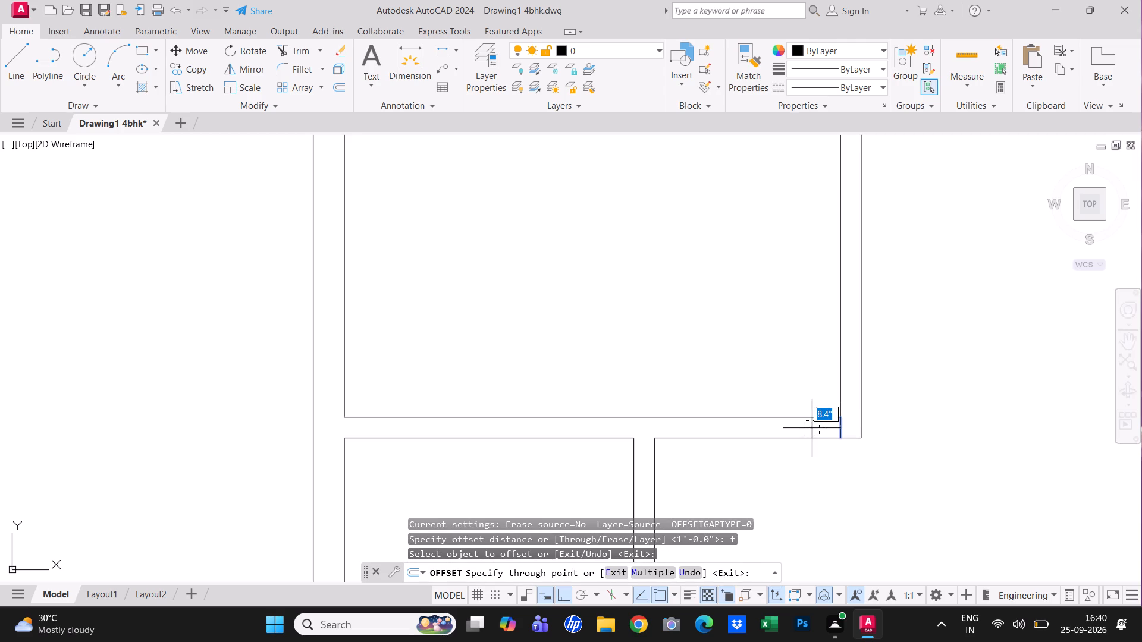
{"action": "type", "text": "6\""}
{"action": "key", "text": "Return"}
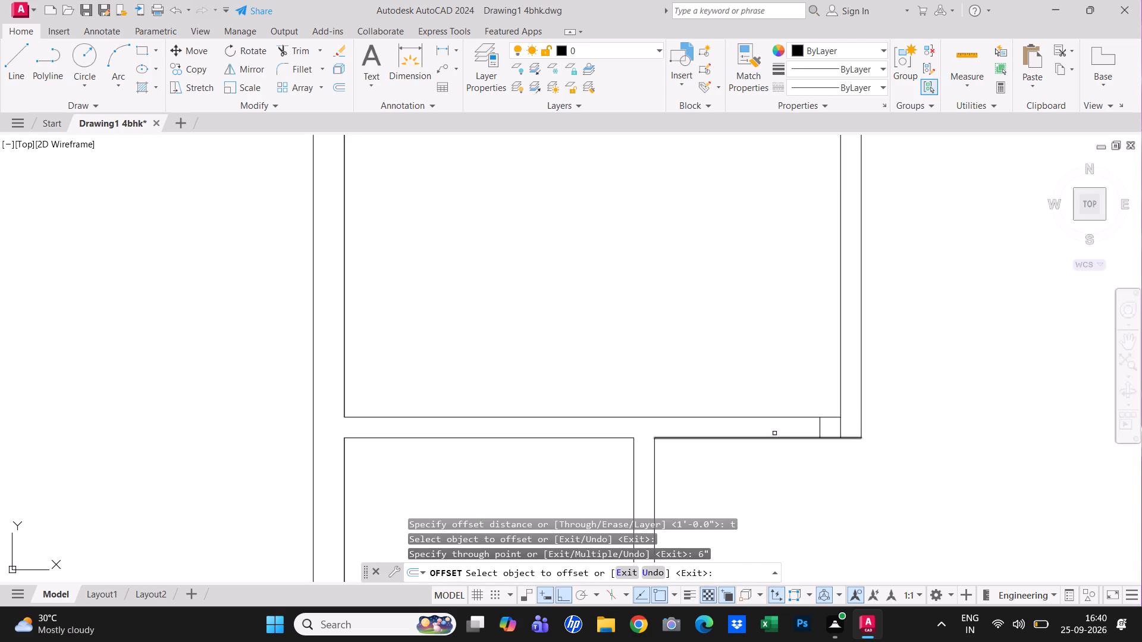
{"action": "left_click", "coordinate": [819, 433]}
{"action": "type", "text": "3'"}
{"action": "key", "text": "Return"}
{"action": "key", "text": "Escape"}
Trim away the reference line and the wall lines between the jambs to open the 3' doorway below the upper-left room.
{"action": "type", "text": "tr"}
{"action": "key", "text": "space"}
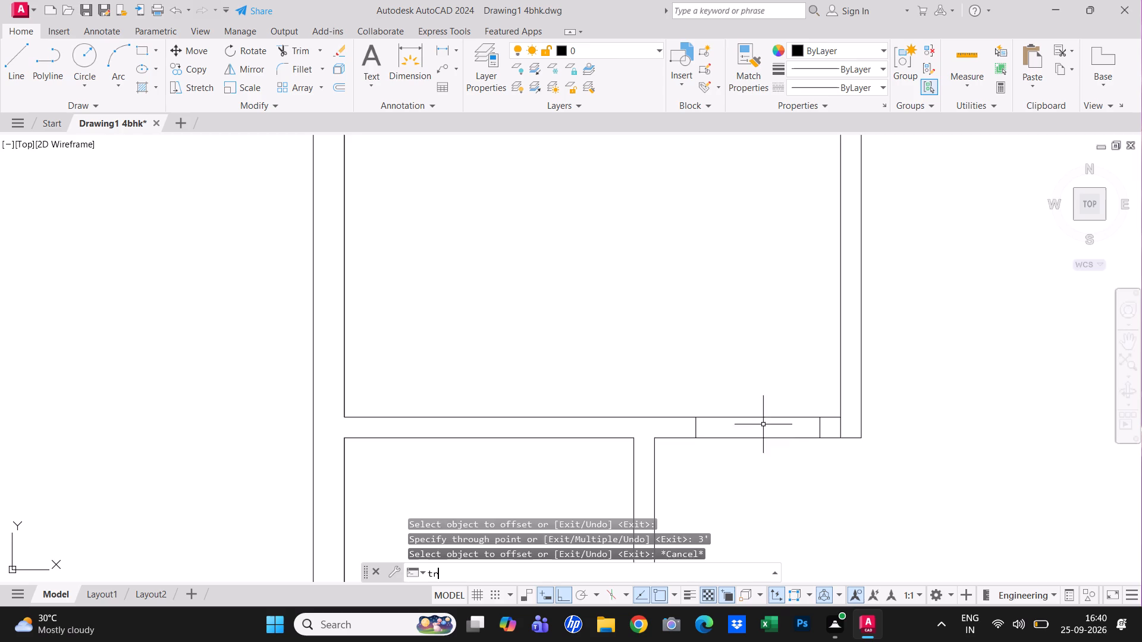
{"action": "left_click", "coordinate": [840, 425]}
{"action": "left_click_drag", "start_coordinate": [752, 472], "coordinate": [747, 460]}
{"action": "left_click", "coordinate": [733, 377]}
{"action": "scroll", "coordinate": [733, 379], "scroll_direction": "down", "scroll_amount": 2}
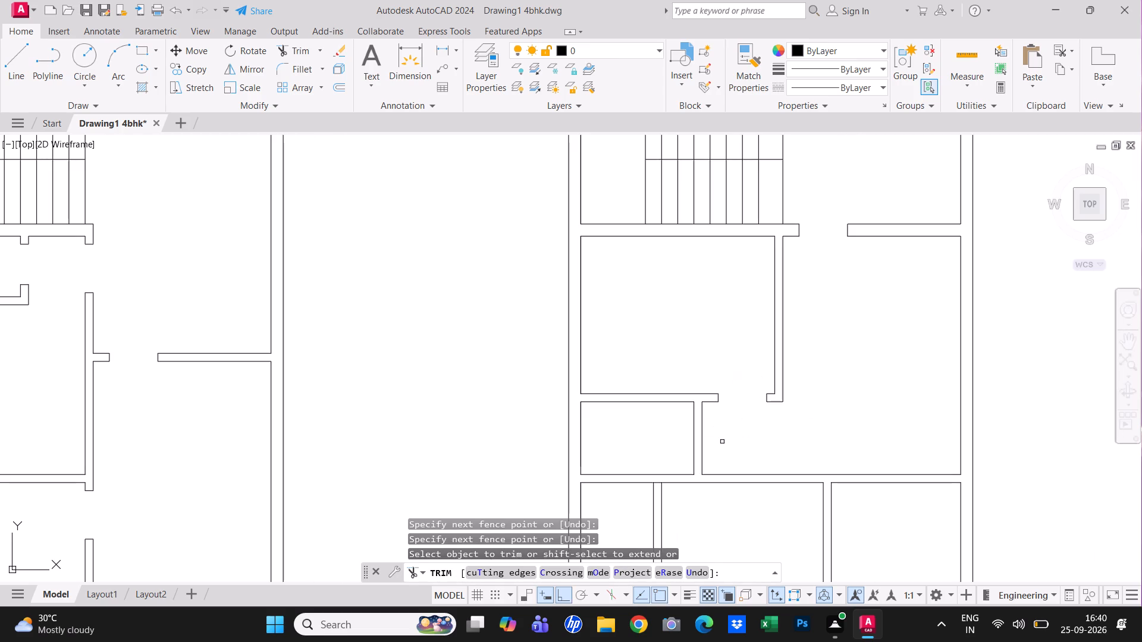
{"action": "key", "text": "Escape"}
{"action": "key", "text": "Escape"}
Draw a short horizontal reference line at the top of the partition beside the small room below the new 3' doorway.
{"action": "scroll", "coordinate": [651, 421], "scroll_direction": "up", "scroll_amount": 1}
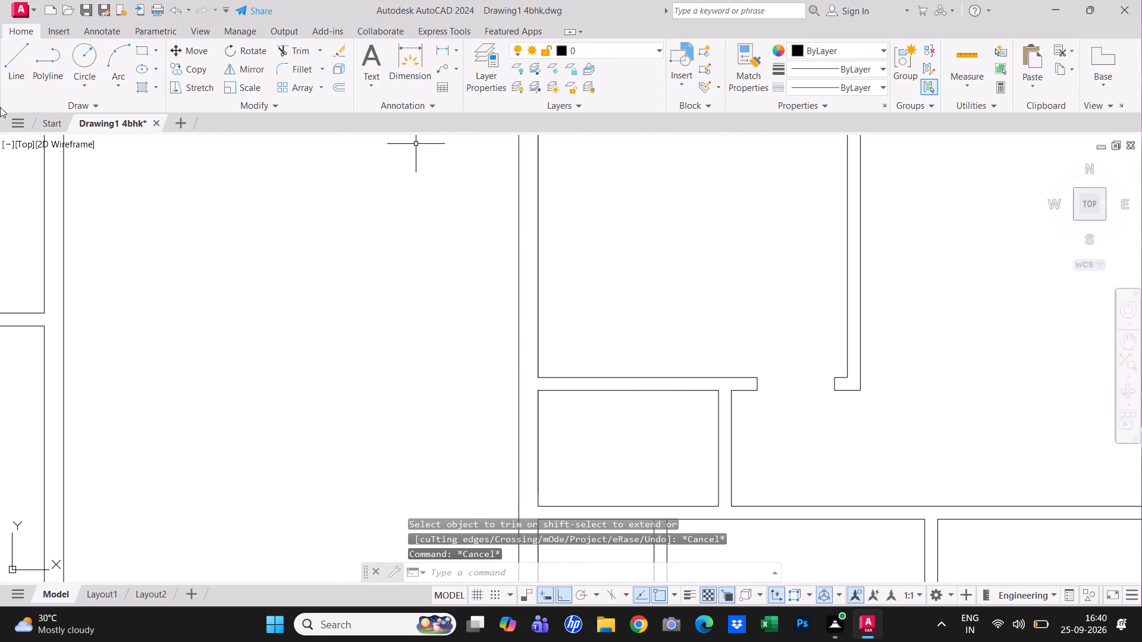
{"action": "left_click", "coordinate": [12, 80]}
{"action": "scroll", "coordinate": [718, 392], "scroll_direction": "up", "scroll_amount": 2}
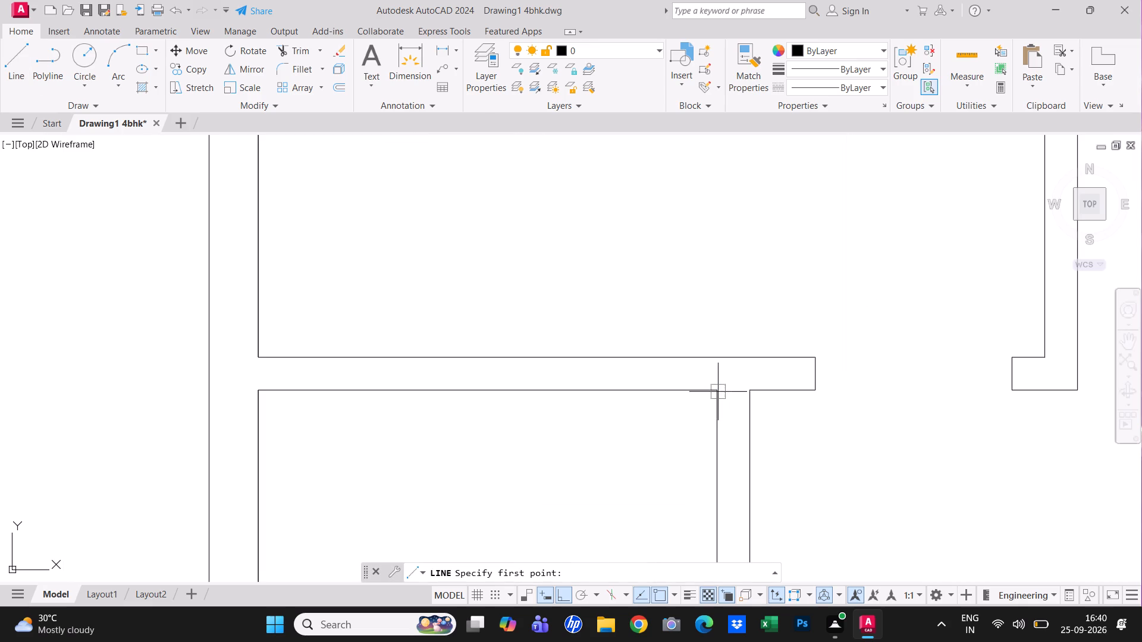
{"action": "left_click", "coordinate": [726, 392]}
{"action": "left_click", "coordinate": [754, 386]}
{"action": "key", "text": "Escape"}
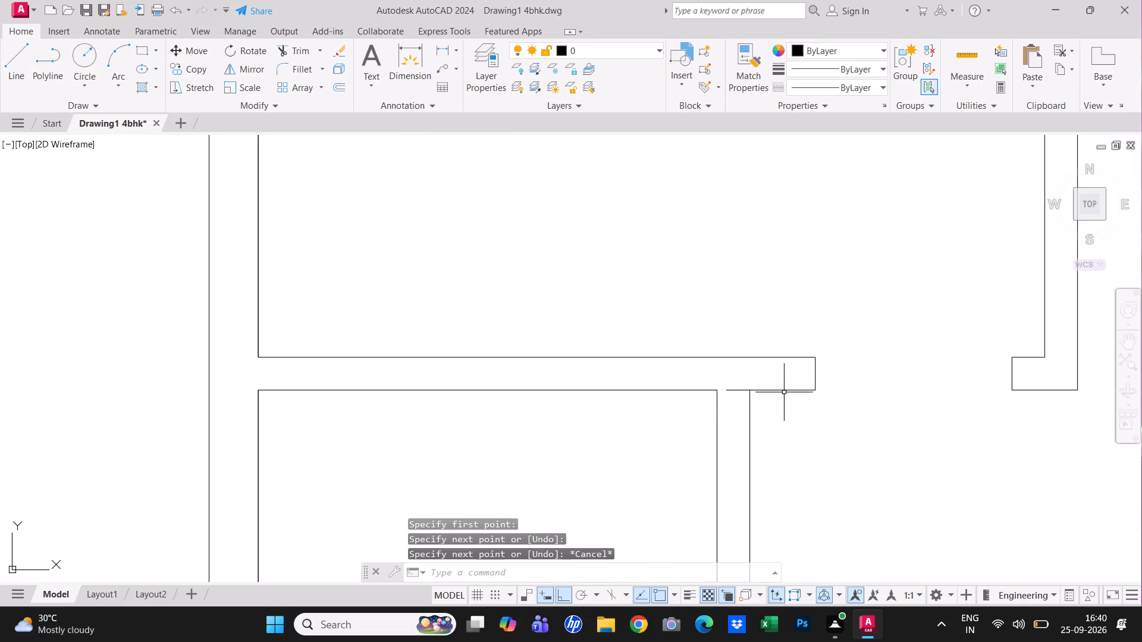
Offset the short reference line 6" down the partition, and offset that copy 2'6" further to mark the small room's door jambs.
{"action": "scroll", "coordinate": [763, 416], "scroll_direction": "up", "scroll_amount": 1}
{"action": "type", "text": "o t"}
{"action": "key", "text": "space"}
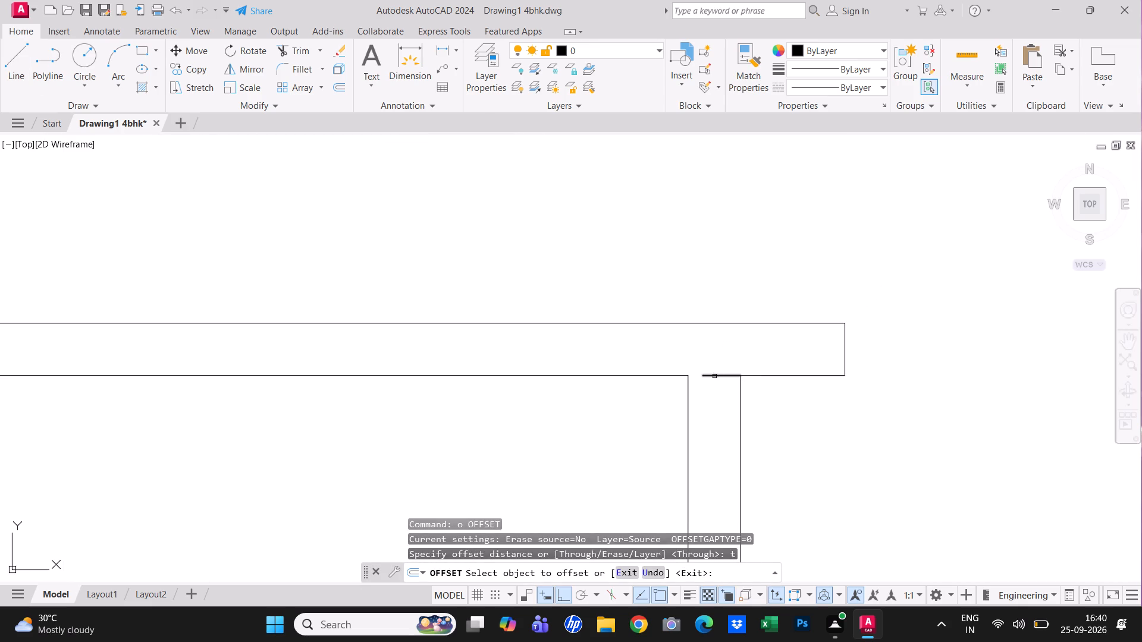
{"action": "left_click", "coordinate": [714, 376]}
{"action": "type", "text": "6\""}
{"action": "key", "text": "Return"}
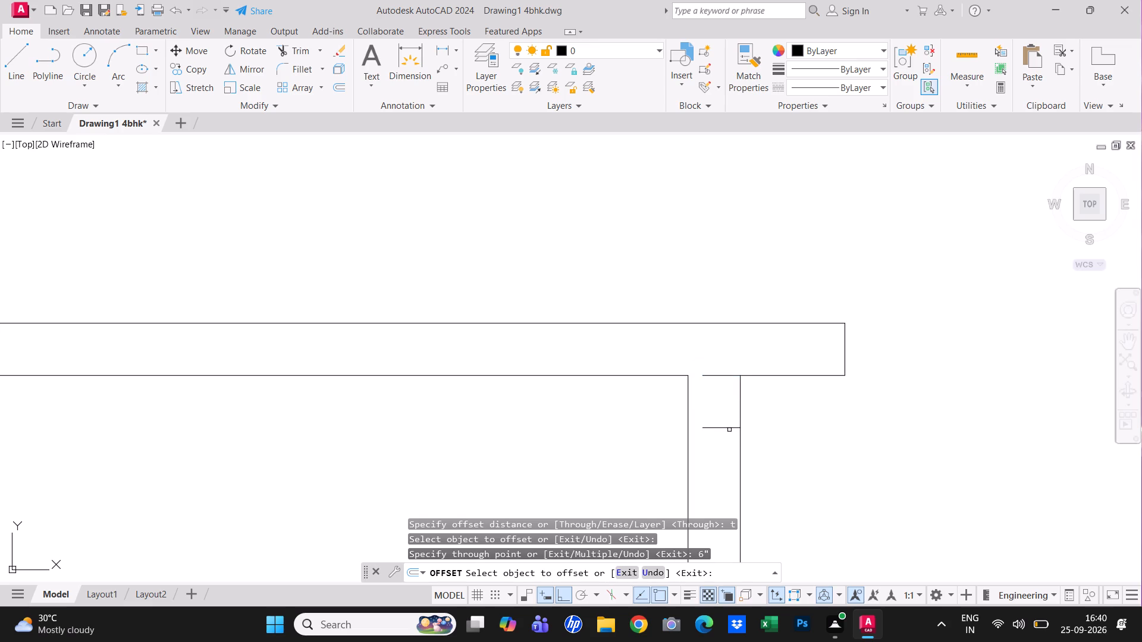
{"action": "left_click", "coordinate": [729, 429]}
{"action": "type", "text": "2'6\""}
{"action": "key", "text": "Return"}
{"action": "key", "text": "Escape"}
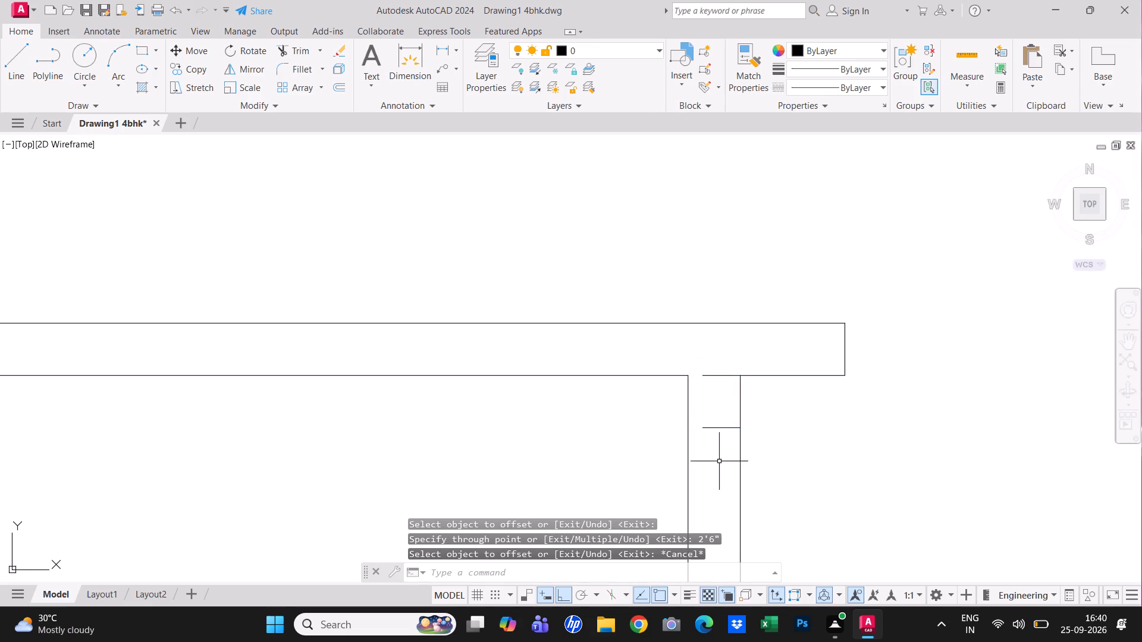
{"action": "scroll", "coordinate": [719, 461], "scroll_direction": "down", "scroll_amount": 2}
{"action": "middle_click_drag", "start_coordinate": [739, 473], "coordinate": [736, 383]}
{"action": "key", "text": "Escape"}
Stretch both jamb lines past the small room's inner wall face so they cross the full partition thickness.
{"action": "scroll", "coordinate": [720, 455], "scroll_direction": "up", "scroll_amount": 1}
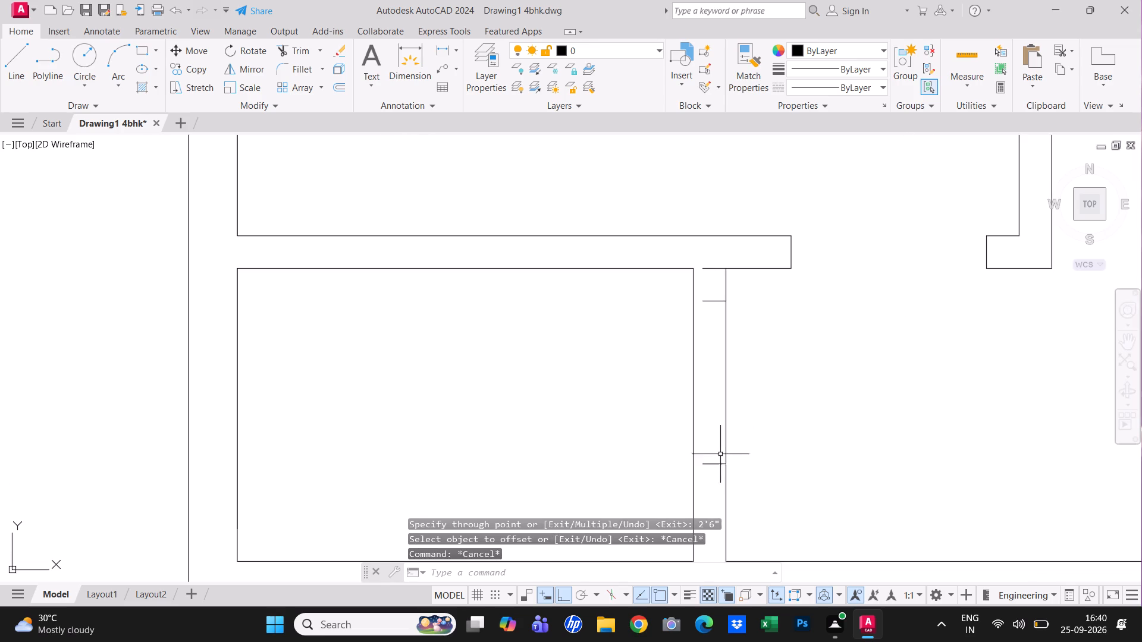
{"action": "left_click", "coordinate": [714, 463]}
{"action": "left_click", "coordinate": [701, 465]}
{"action": "left_click", "coordinate": [659, 464]}
{"action": "key", "text": "Escape"}
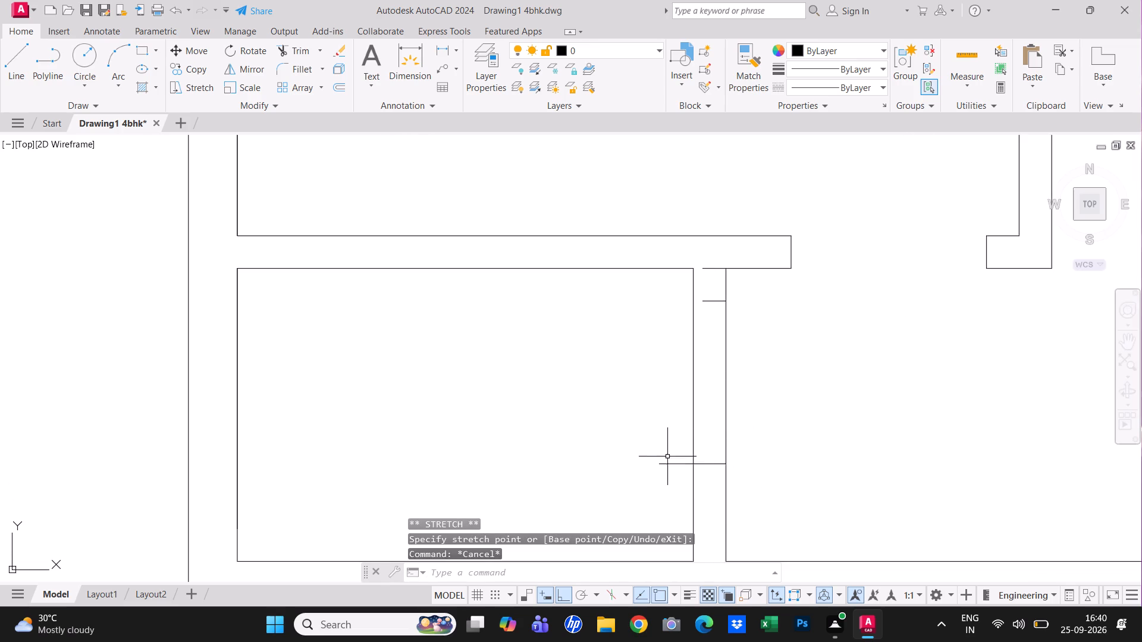
{"action": "left_click", "coordinate": [710, 300]}
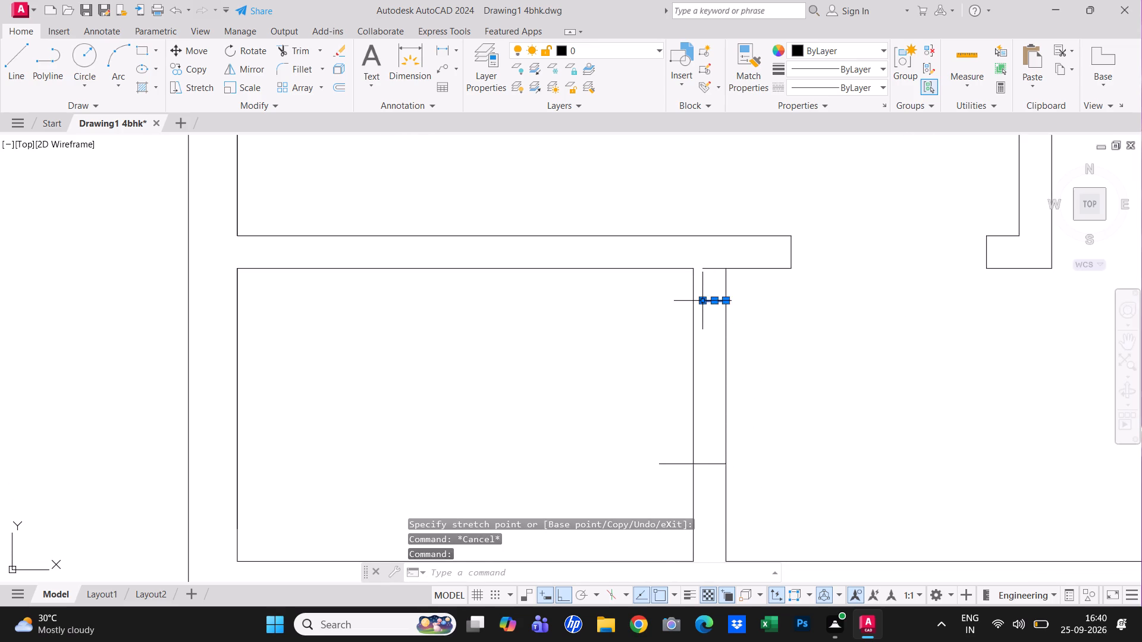
{"action": "left_click", "coordinate": [704, 300]}
{"action": "left_click", "coordinate": [556, 311]}
{"action": "key", "text": "Escape"}
Erase the short reference line at the top of the partition.
{"action": "left_click", "coordinate": [710, 269]}
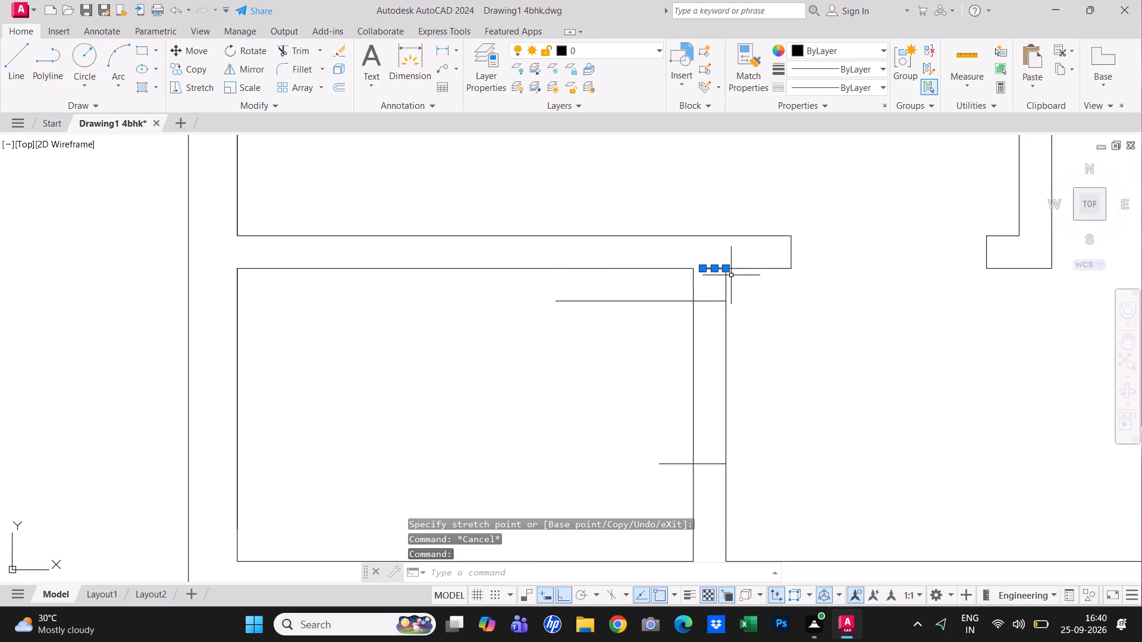
{"action": "key", "text": "r"}
{"action": "key", "text": "space"}
{"action": "type", "text": "e"}
{"action": "key", "text": "space"}
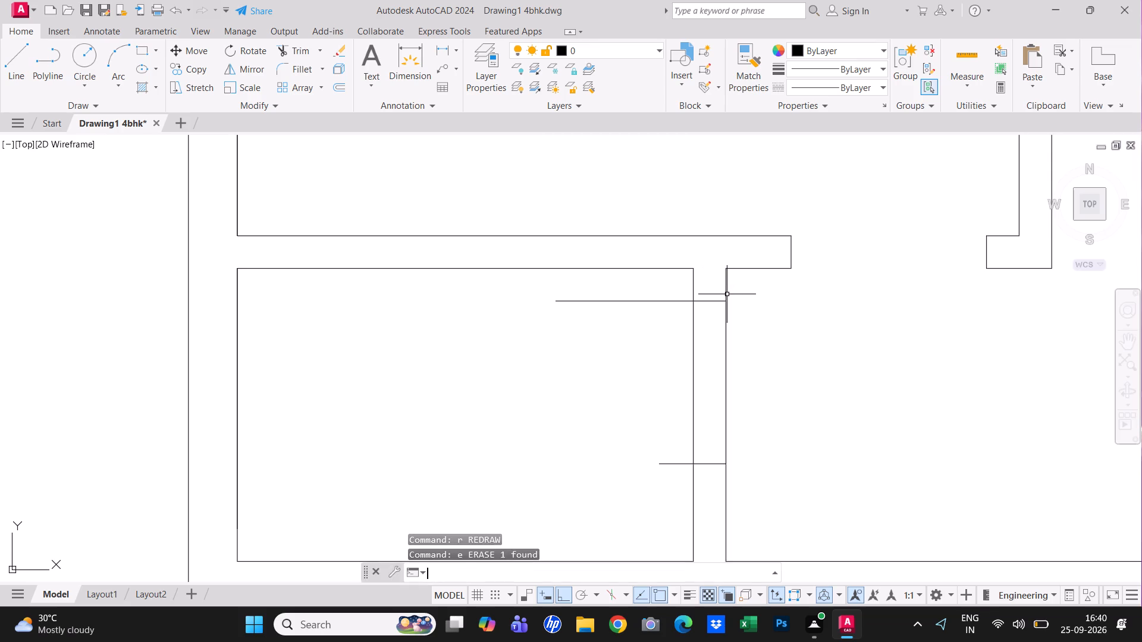
Trim the partition lines between the jambs and the overhanging jamb ends to open the small room's 2'6" doorway.
{"action": "key", "text": "Escape"}
{"action": "key", "text": "Escape"}
{"action": "key", "text": "grave"}
{"action": "type", "text": "tr"}
{"action": "key", "text": "space"}
{"action": "left_click", "coordinate": [823, 347]}
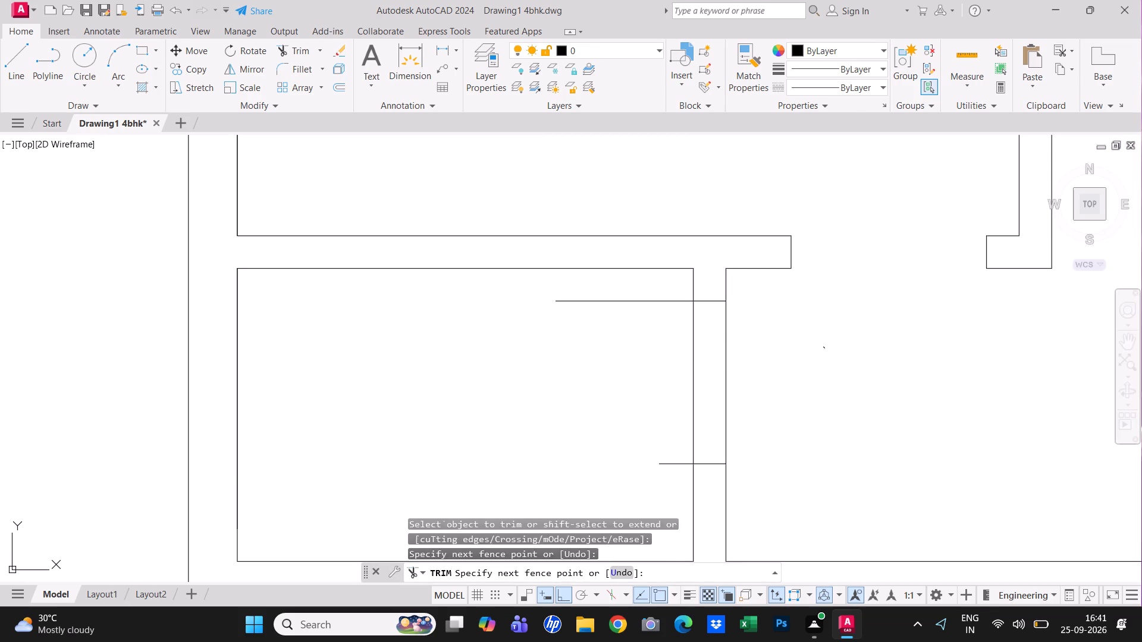
{"action": "left_click", "coordinate": [657, 363]}
{"action": "left_click", "coordinate": [646, 301]}
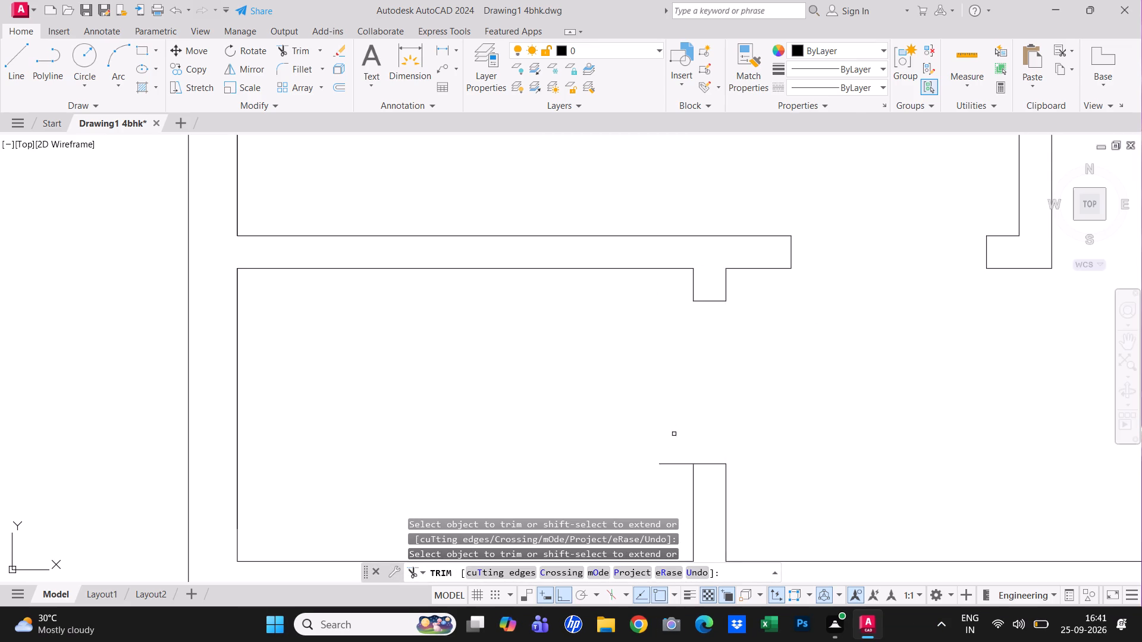
{"action": "left_click", "coordinate": [672, 464]}
{"action": "scroll", "coordinate": [723, 407], "scroll_direction": "down", "scroll_amount": 2}
{"action": "scroll", "coordinate": [820, 418], "scroll_direction": "down", "scroll_amount": 2}
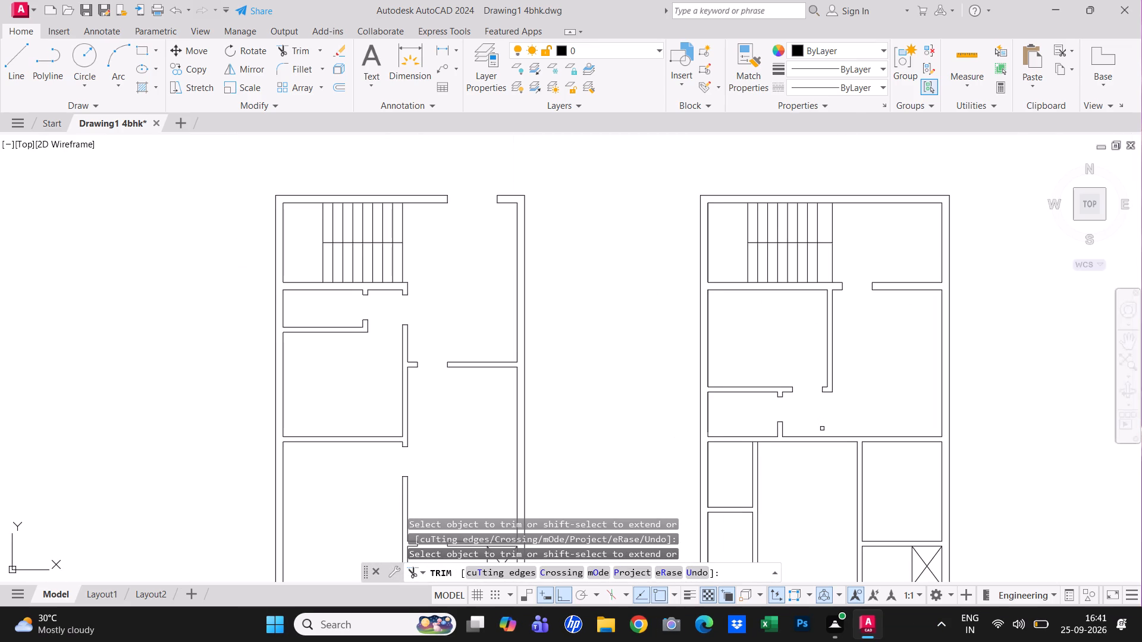
{"action": "middle_click_drag", "start_coordinate": [822, 428], "coordinate": [684, 356]}
{"action": "key", "text": "Escape"}
{"action": "key", "text": "Escape"}
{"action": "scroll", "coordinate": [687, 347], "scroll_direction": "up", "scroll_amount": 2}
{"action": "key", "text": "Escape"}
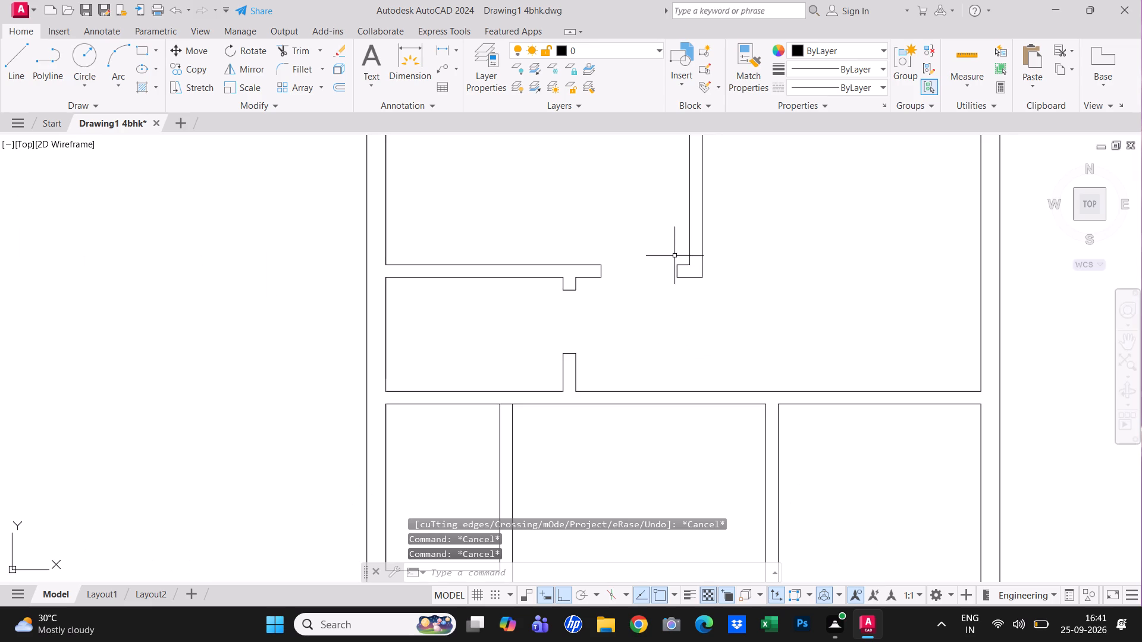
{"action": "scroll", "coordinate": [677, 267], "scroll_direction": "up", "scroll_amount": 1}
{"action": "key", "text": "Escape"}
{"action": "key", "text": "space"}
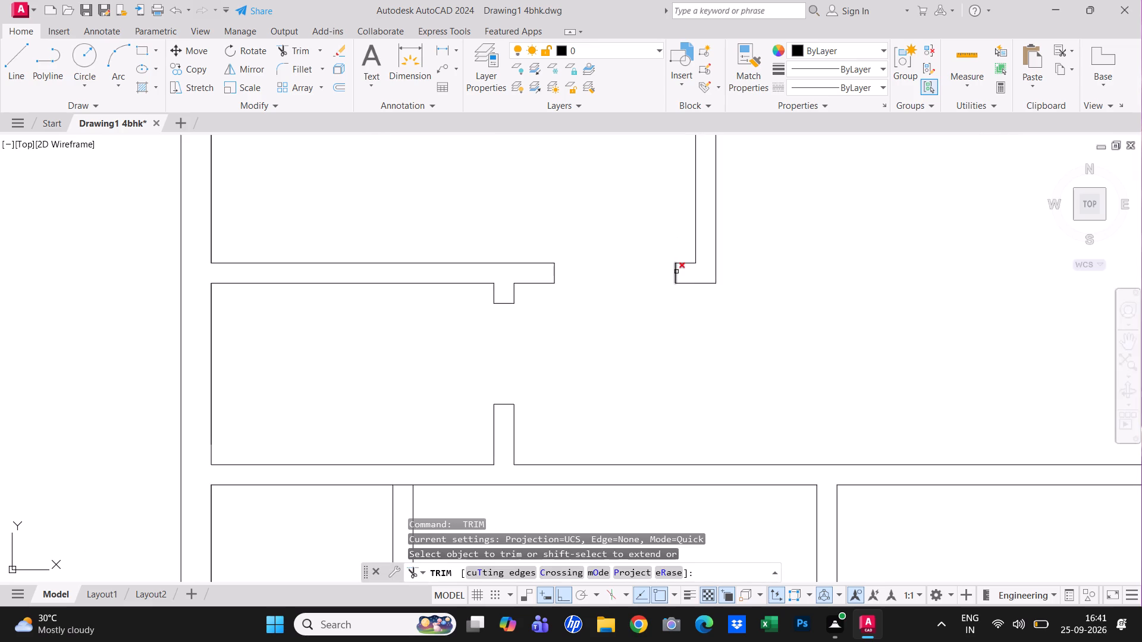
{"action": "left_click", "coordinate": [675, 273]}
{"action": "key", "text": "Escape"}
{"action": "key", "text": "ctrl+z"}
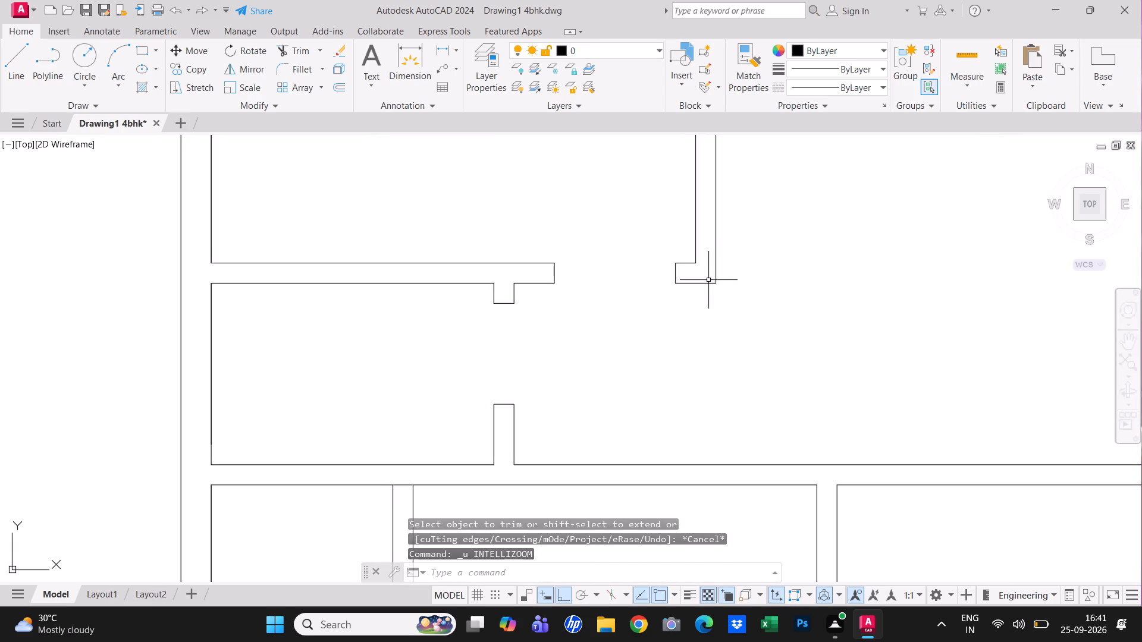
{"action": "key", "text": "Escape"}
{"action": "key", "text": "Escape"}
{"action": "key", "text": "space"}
Stretch both jamb lines of the doorway above the passage down past both faces of the wall below.
{"action": "scroll", "coordinate": [840, 387], "scroll_direction": "down", "scroll_amount": 2}
{"action": "scroll", "coordinate": [754, 352], "scroll_direction": "up", "scroll_amount": 3}
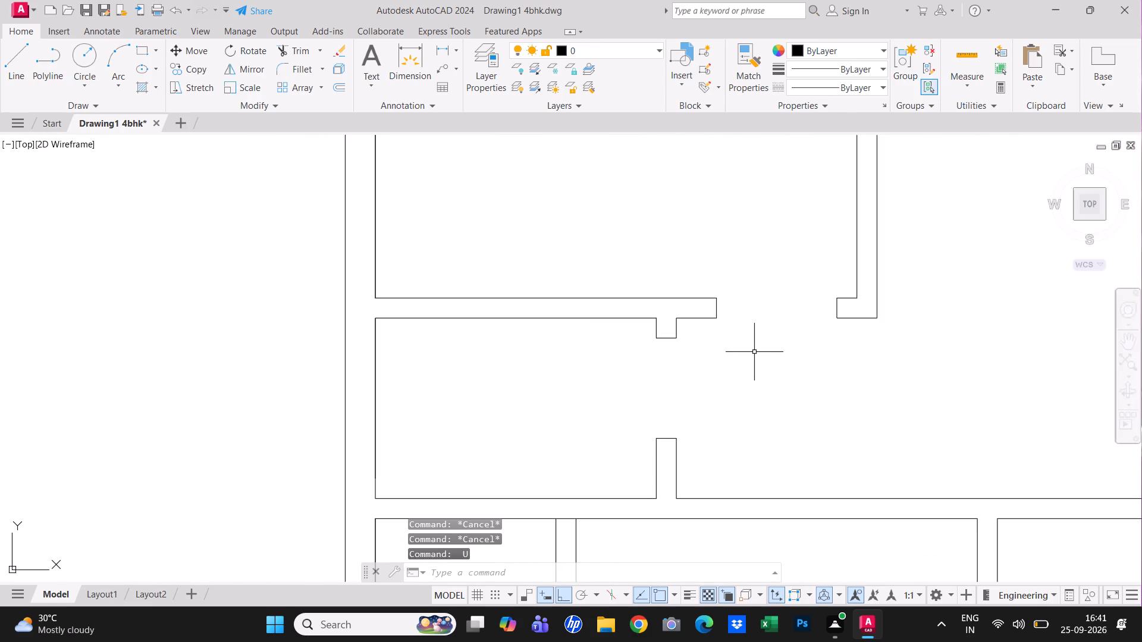
{"action": "left_click", "coordinate": [716, 307]}
{"action": "left_click", "coordinate": [718, 319]}
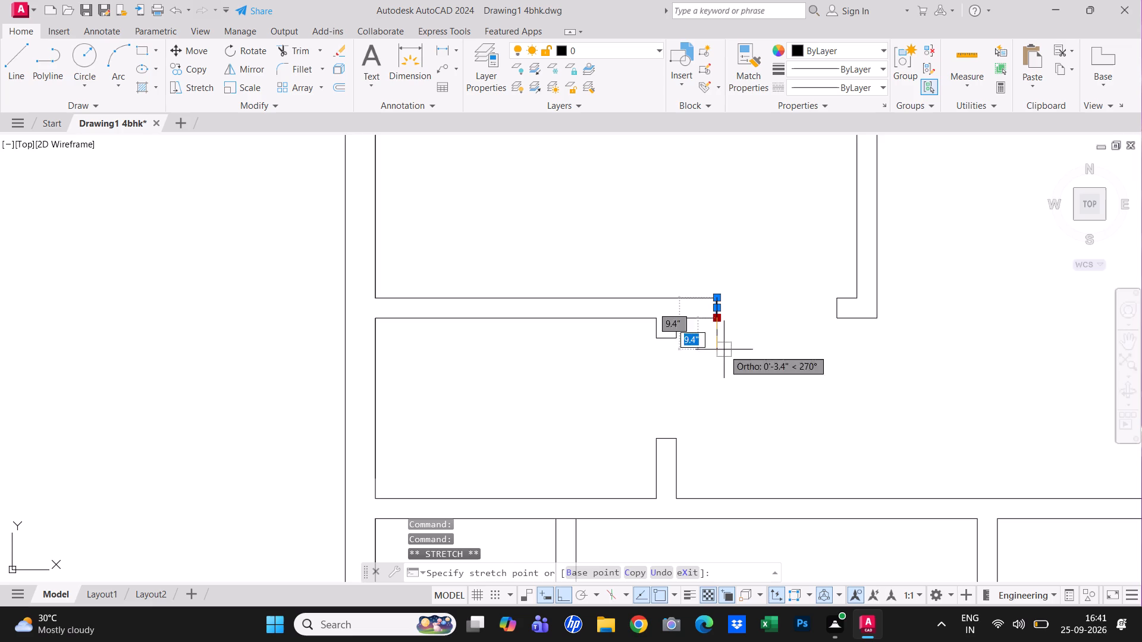
{"action": "left_click", "coordinate": [747, 529]}
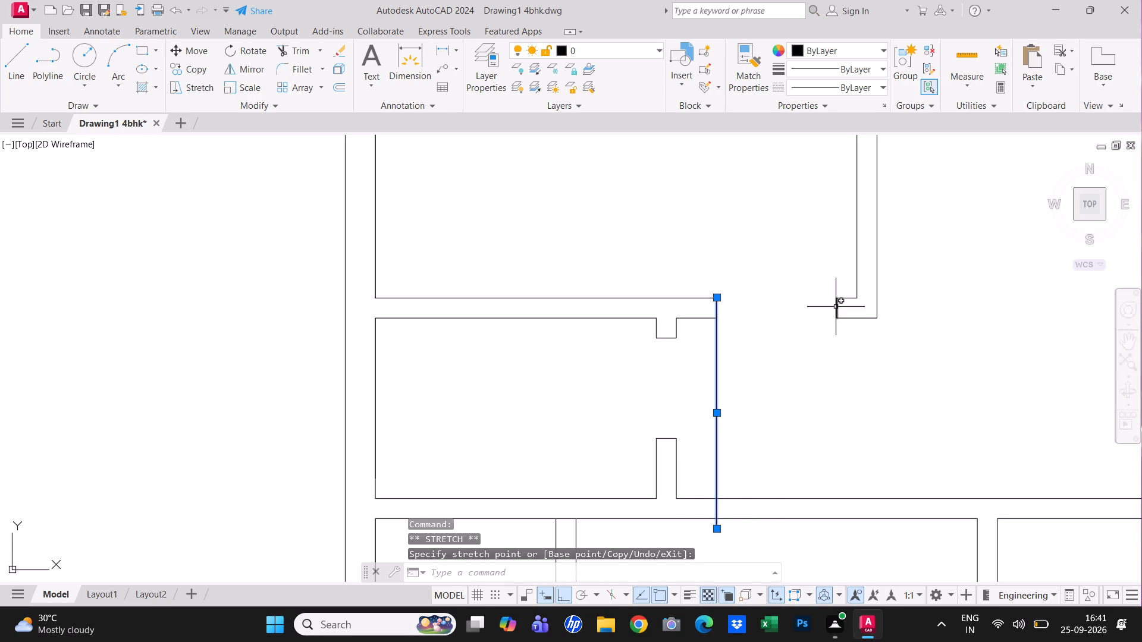
{"action": "left_click", "coordinate": [836, 306]}
{"action": "left_click", "coordinate": [839, 319]}
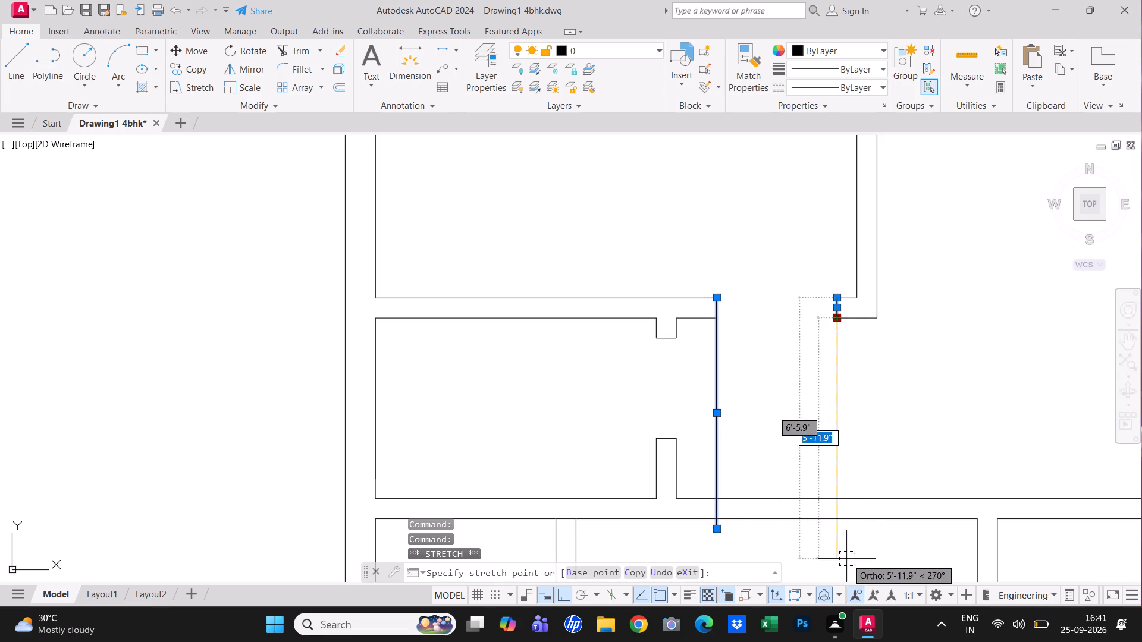
{"action": "left_click", "coordinate": [846, 559]}
{"action": "key", "text": "Escape"}
Trim the jamb lines across the passage, the lower wall faces between them and their overhanging ends to open a matching doorway.
{"action": "key", "text": "t"}
{"action": "key", "text": "r"}
{"action": "key", "text": "space"}
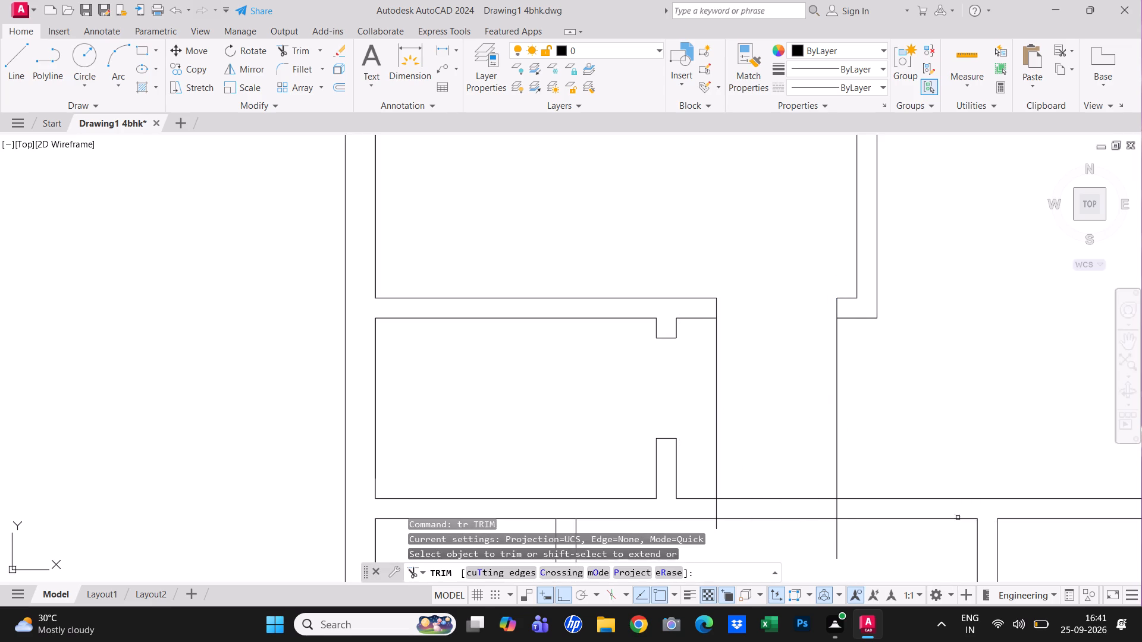
{"action": "left_click", "coordinate": [914, 471]}
{"action": "left_click", "coordinate": [722, 425]}
{"action": "left_click_drag", "start_coordinate": [698, 404], "coordinate": [717, 405]}
{"action": "left_click", "coordinate": [755, 395]}
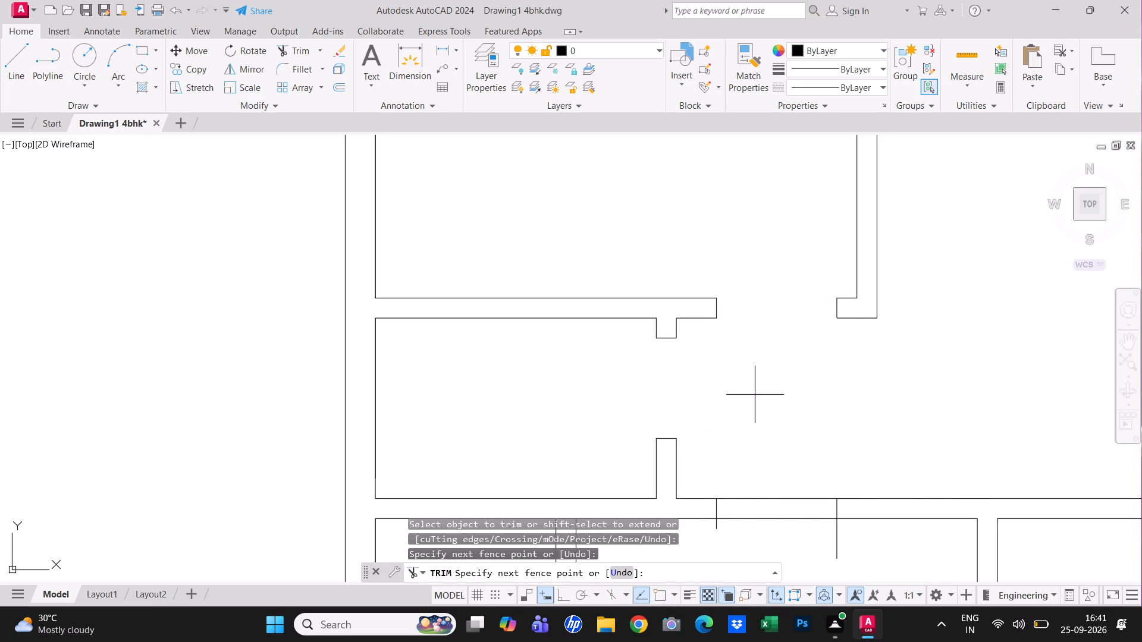
{"action": "left_click", "coordinate": [783, 531]}
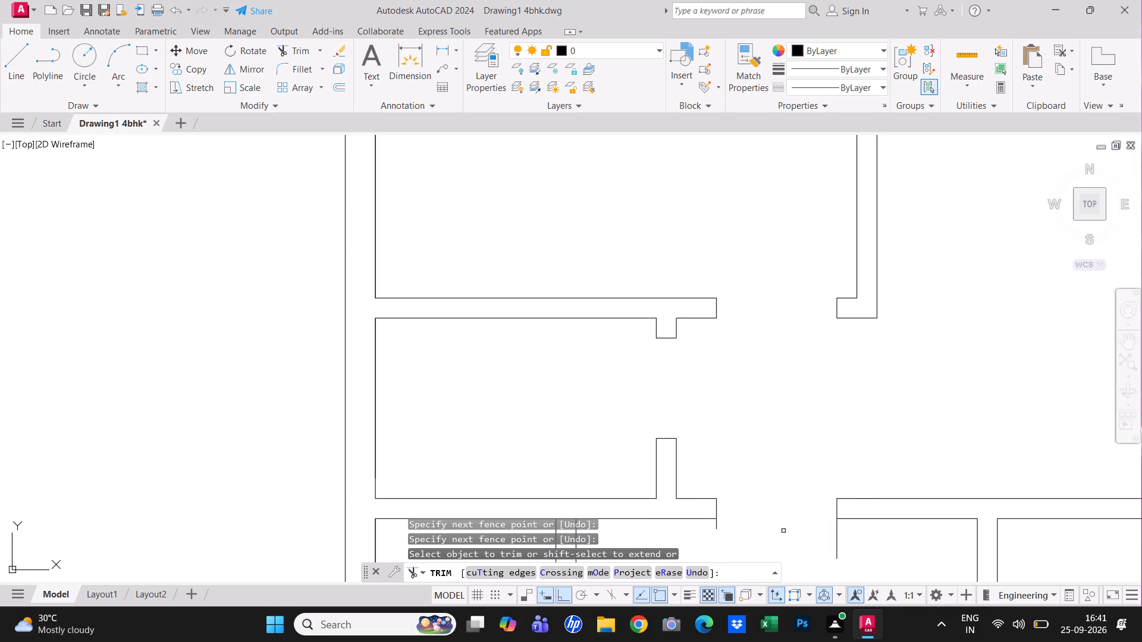
{"action": "left_click", "coordinate": [842, 534]}
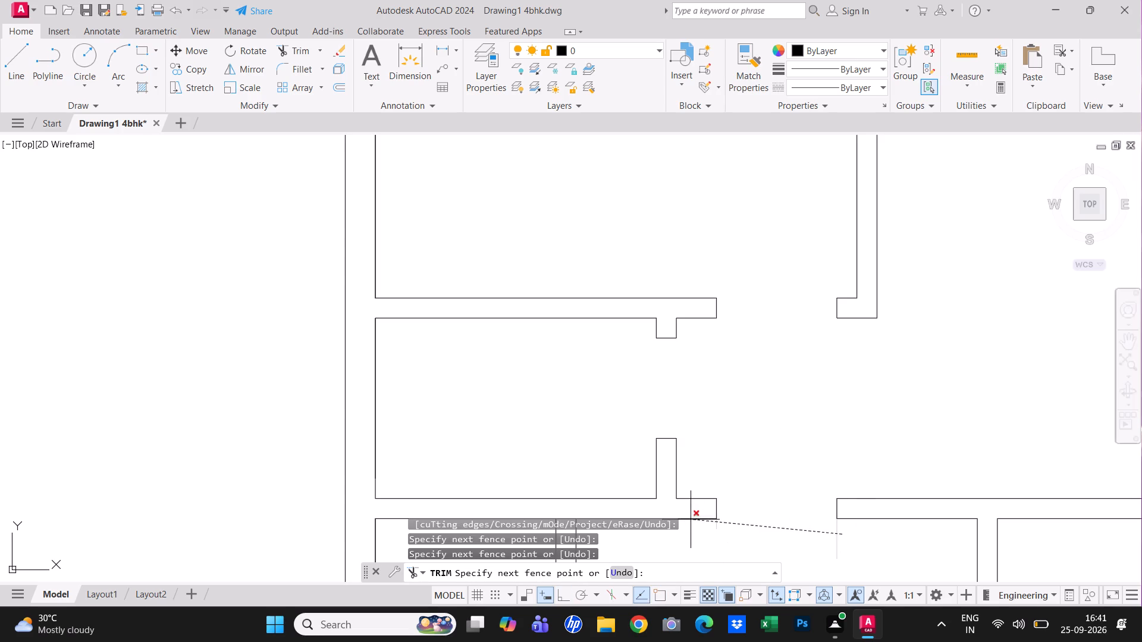
{"action": "left_click", "coordinate": [691, 522]}
{"action": "scroll", "coordinate": [717, 527], "scroll_direction": "down", "scroll_amount": 3}
{"action": "middle_click_drag", "start_coordinate": [832, 481], "coordinate": [805, 337]}
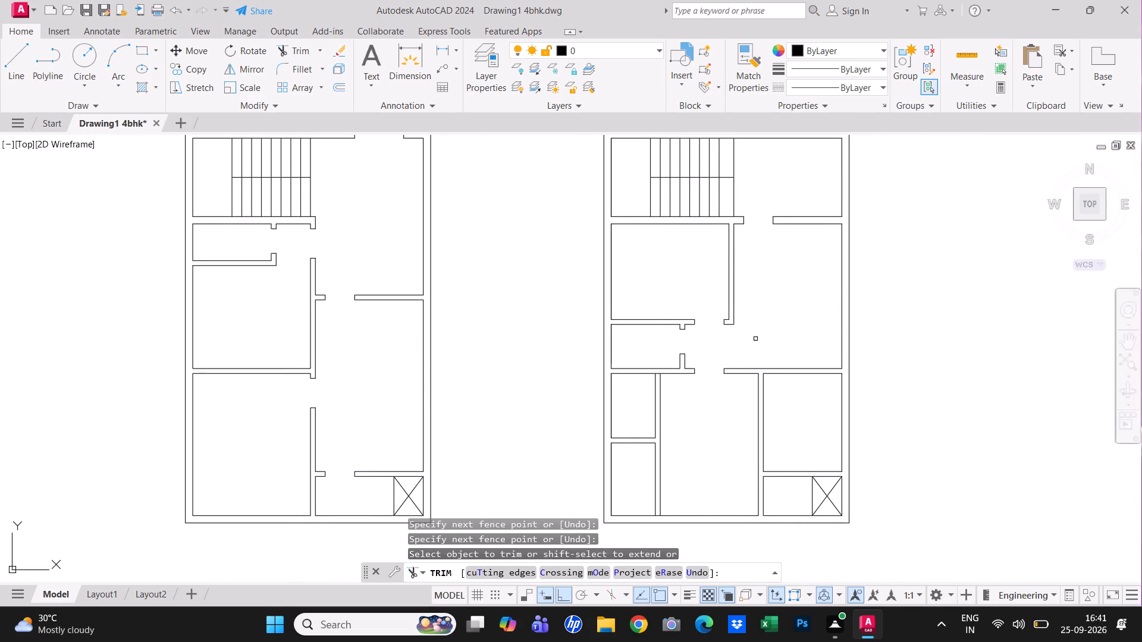
{"action": "key", "text": "Escape"}
Offset the wall's lower face 6" down across the small rooms' side partition, and offset that copy 2'6" further for door jambs.
{"action": "scroll", "coordinate": [641, 390], "scroll_direction": "up", "scroll_amount": 1}
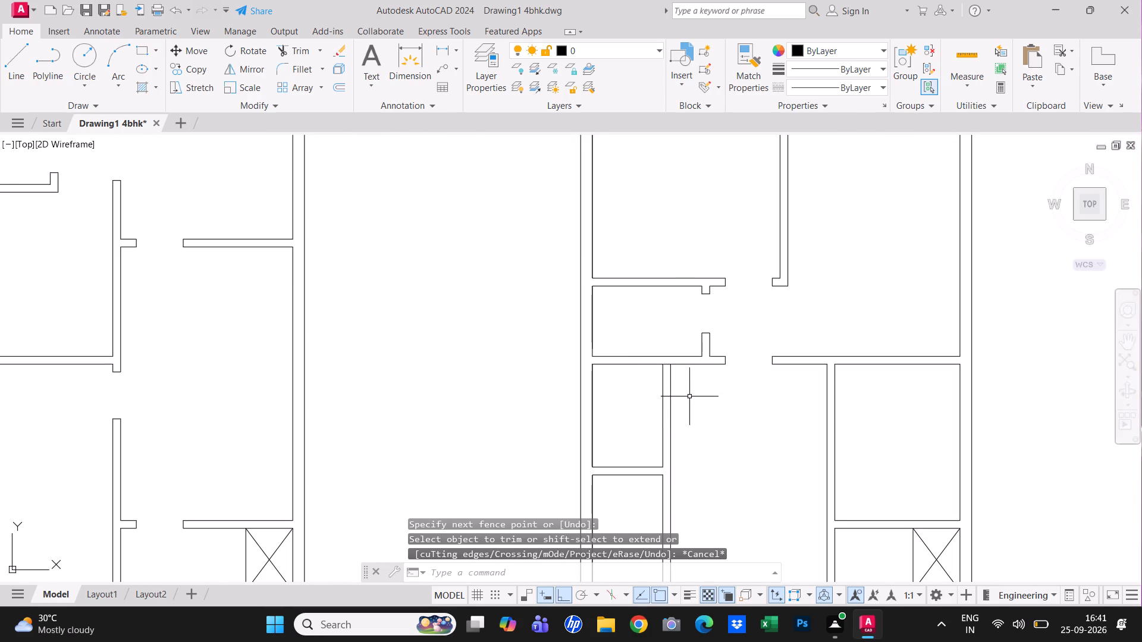
{"action": "scroll", "coordinate": [697, 395], "scroll_direction": "down", "scroll_amount": 1}
{"action": "scroll", "coordinate": [672, 390], "scroll_direction": "up", "scroll_amount": 2}
{"action": "key", "text": "Escape"}
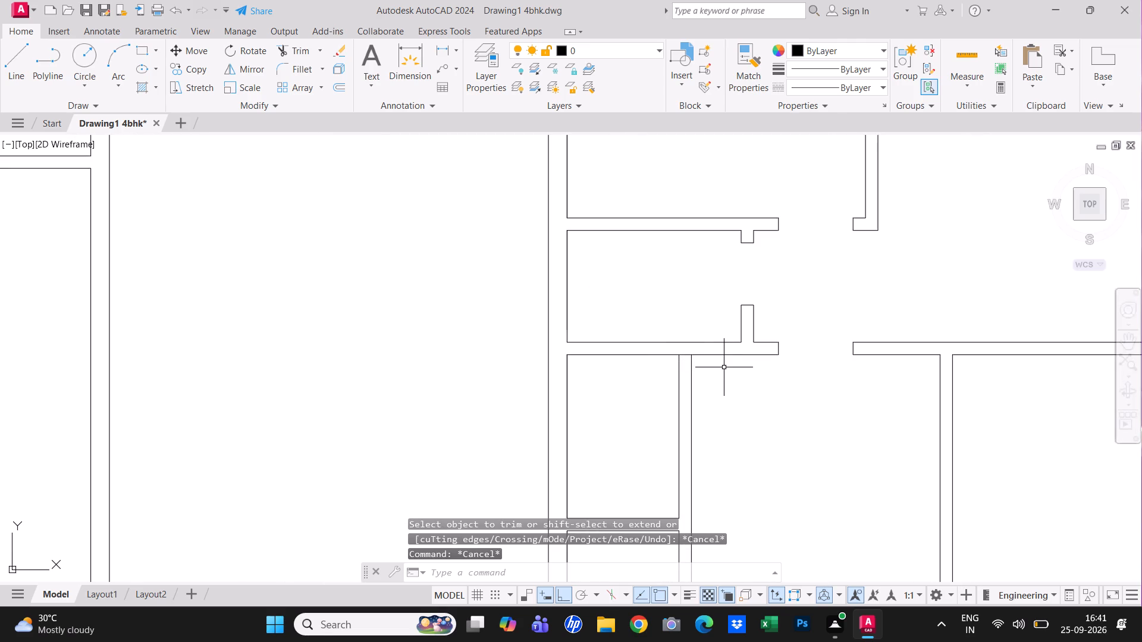
{"action": "type", "text": "o t"}
{"action": "key", "text": "space"}
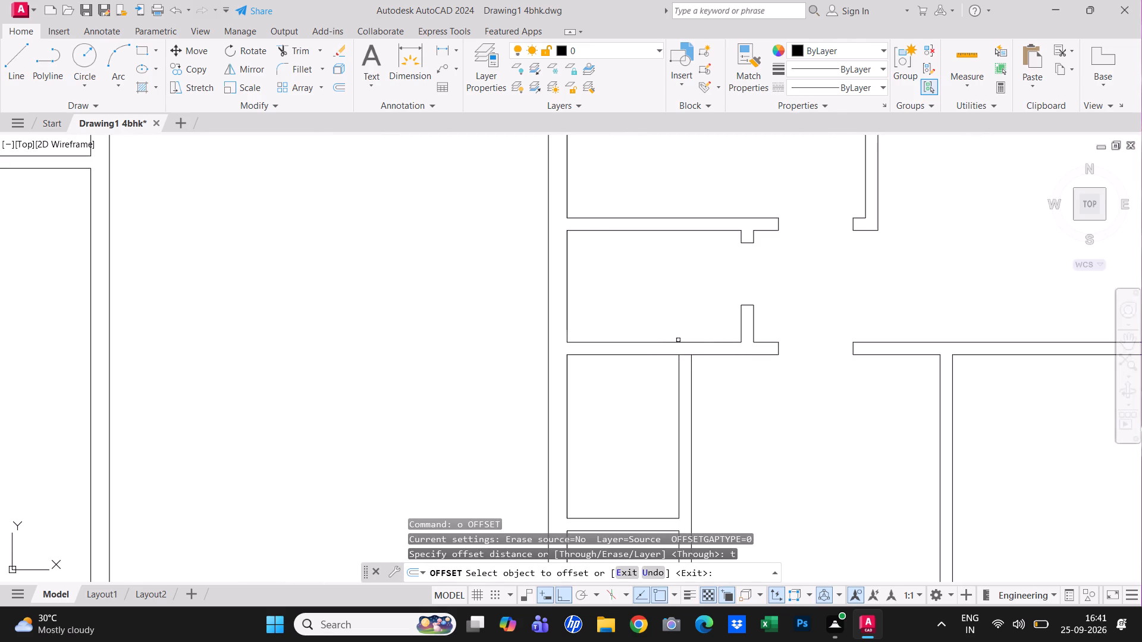
{"action": "left_click", "coordinate": [713, 354]}
{"action": "type", "text": "6\""}
{"action": "key", "text": "Return"}
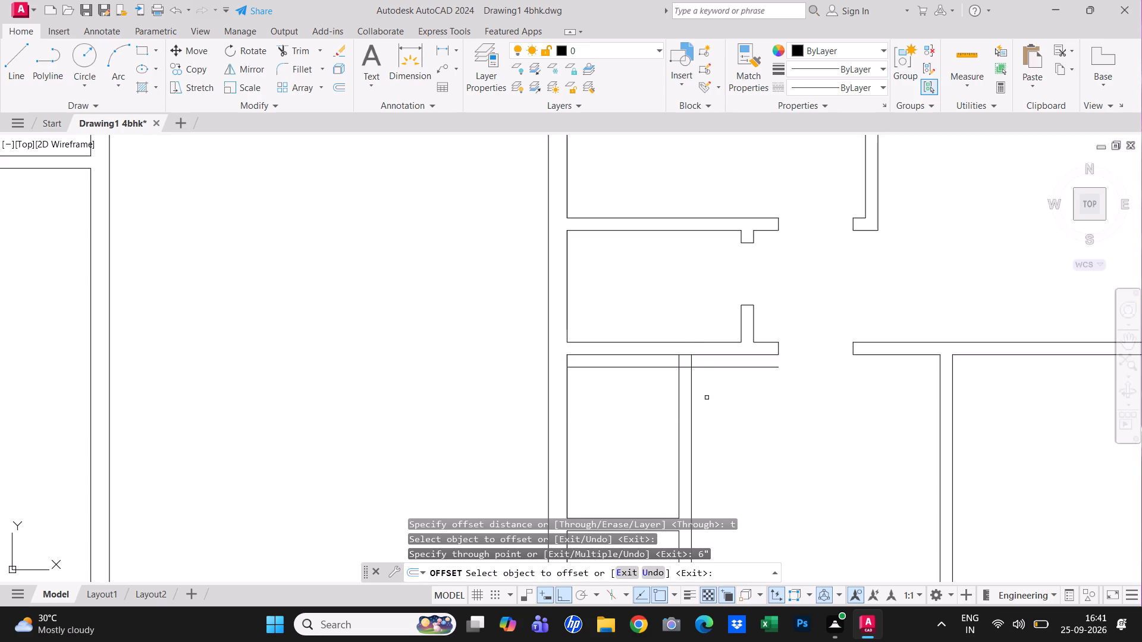
{"action": "left_click", "coordinate": [706, 367]}
{"action": "type", "text": "2'"}
{"action": "type", "text": "6\""}
{"action": "key", "text": "Return"}
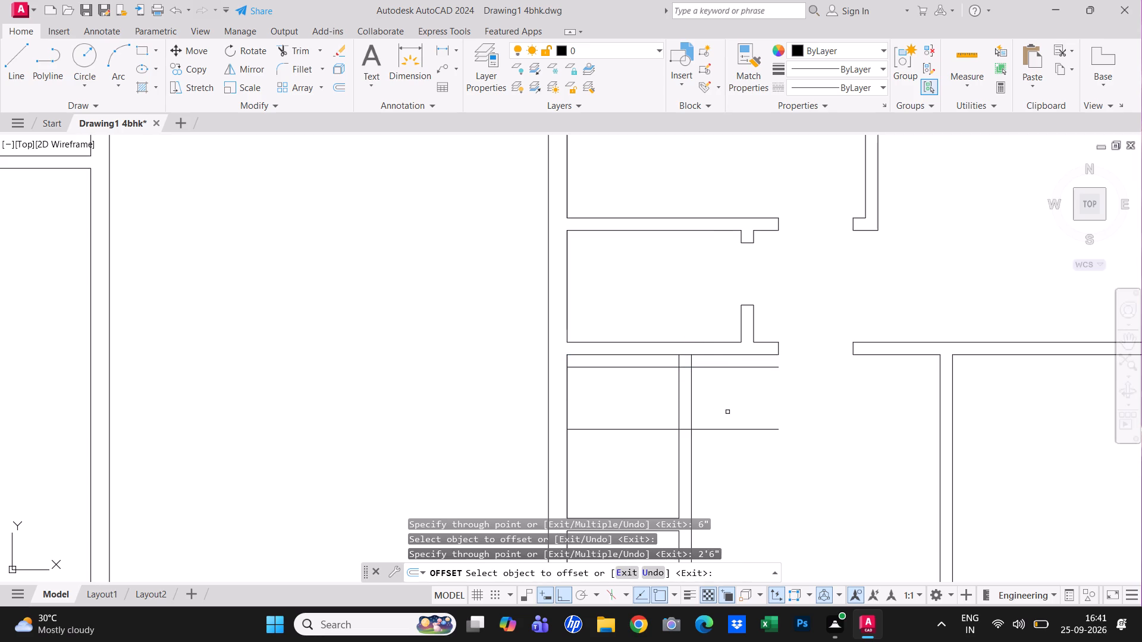
{"action": "key", "text": "Escape"}
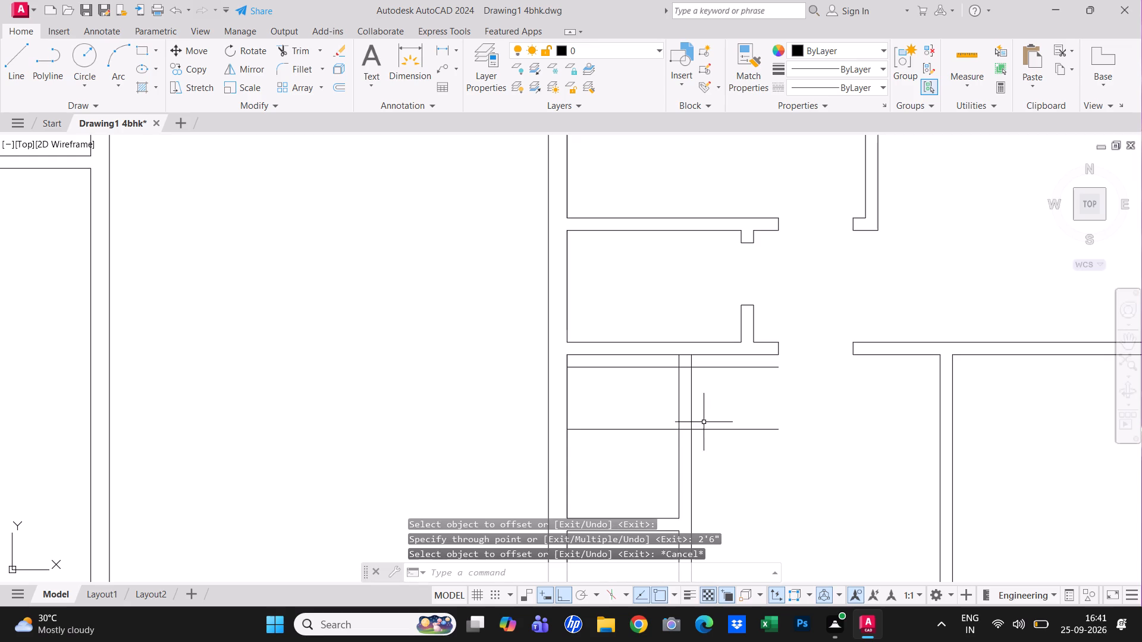
Trim the offset lines outside the partition, the partition between the jambs and the wall face at its junction to open the 2'6" doorway.
{"action": "type", "text": "tr"}
{"action": "key", "text": "space"}
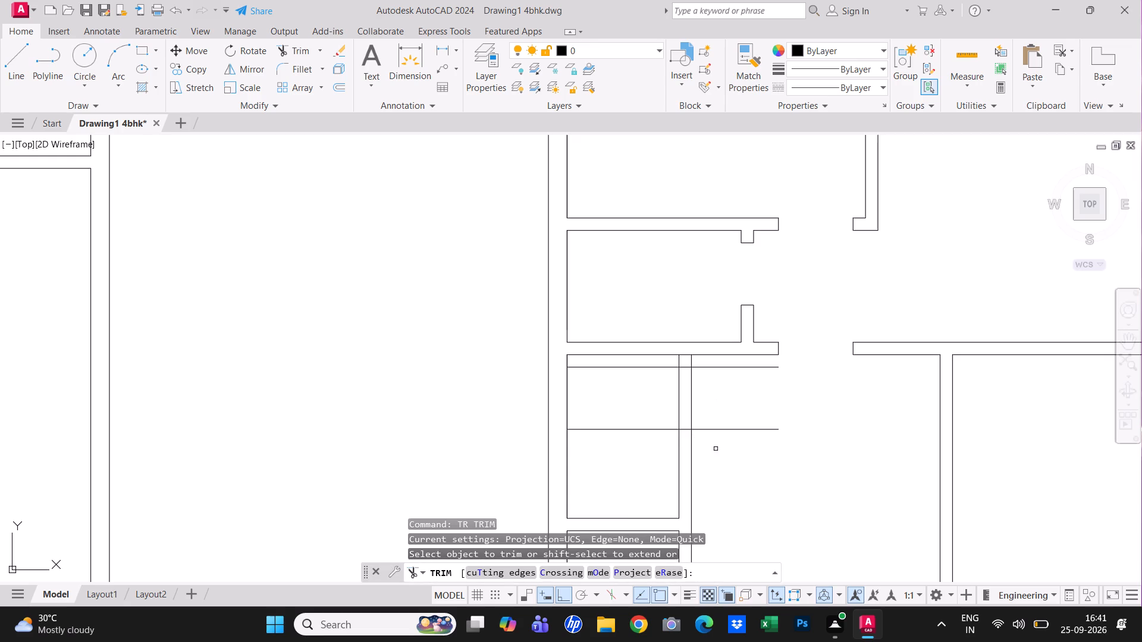
{"action": "left_click", "coordinate": [716, 449]}
{"action": "left_click", "coordinate": [729, 360]}
{"action": "left_click", "coordinate": [711, 396]}
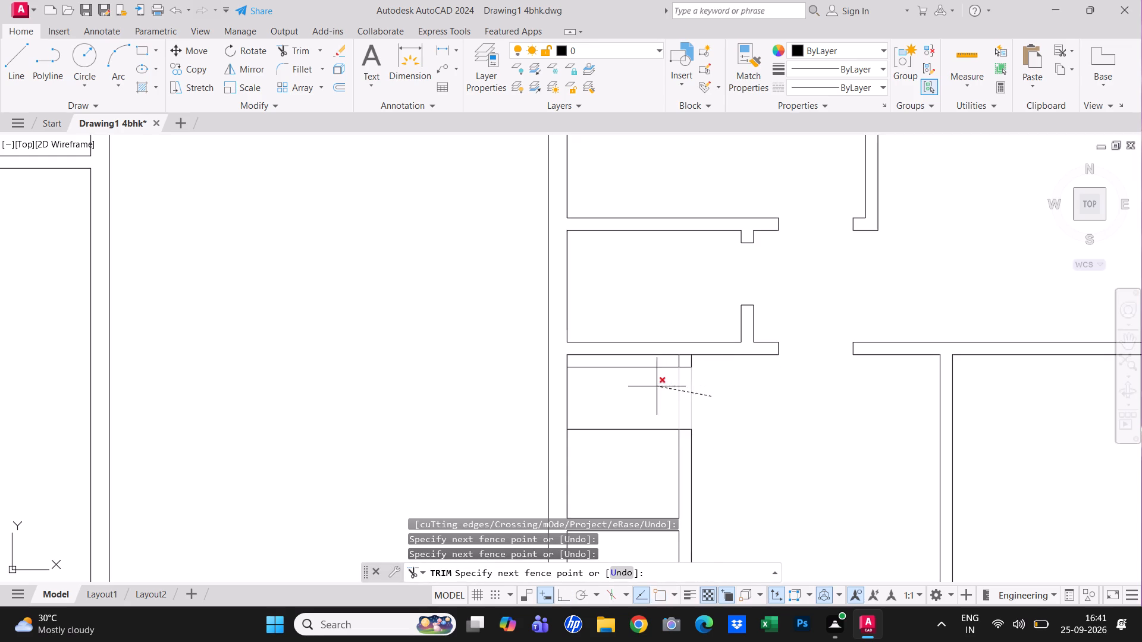
{"action": "left_click", "coordinate": [657, 386]}
{"action": "left_click", "coordinate": [648, 369]}
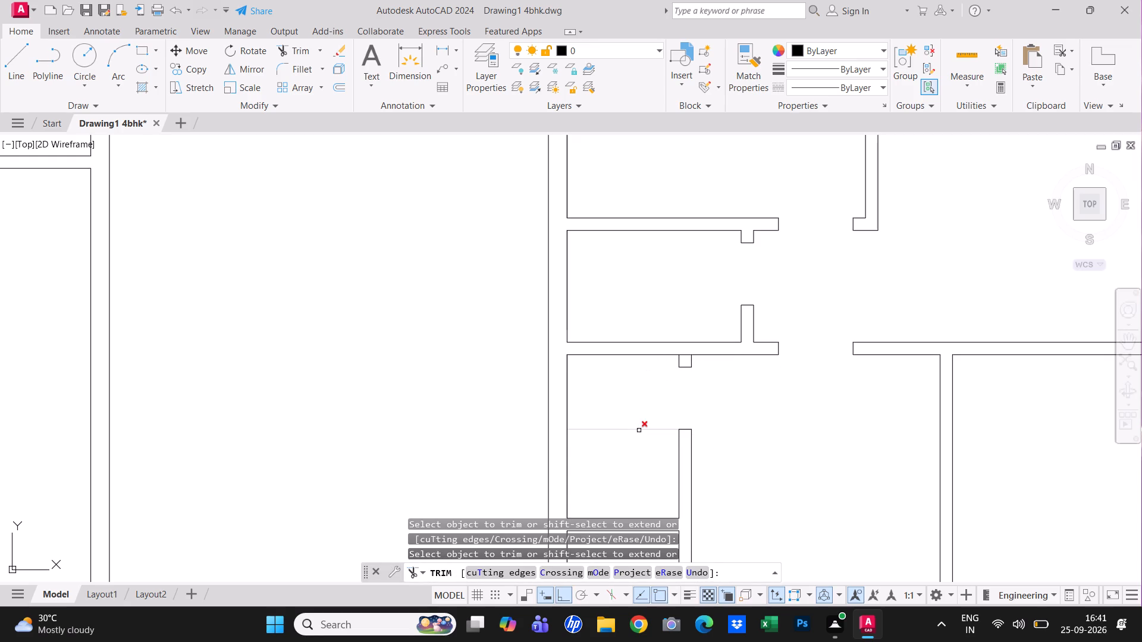
{"action": "left_click", "coordinate": [639, 430]}
{"action": "scroll", "coordinate": [638, 429], "scroll_direction": "down", "scroll_amount": 2}
{"action": "middle_click_drag", "start_coordinate": [644, 424], "coordinate": [658, 372]}
{"action": "scroll", "coordinate": [684, 343], "scroll_direction": "up", "scroll_amount": 1}
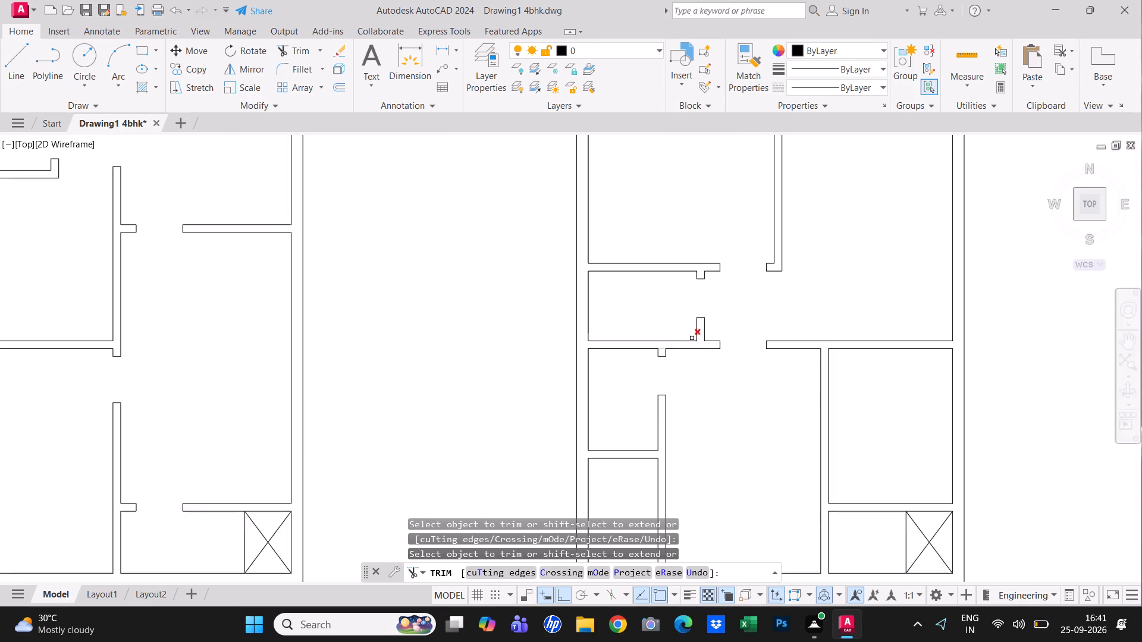
{"action": "scroll", "coordinate": [641, 355], "scroll_direction": "up", "scroll_amount": 2}
{"action": "left_click", "coordinate": [695, 338]}
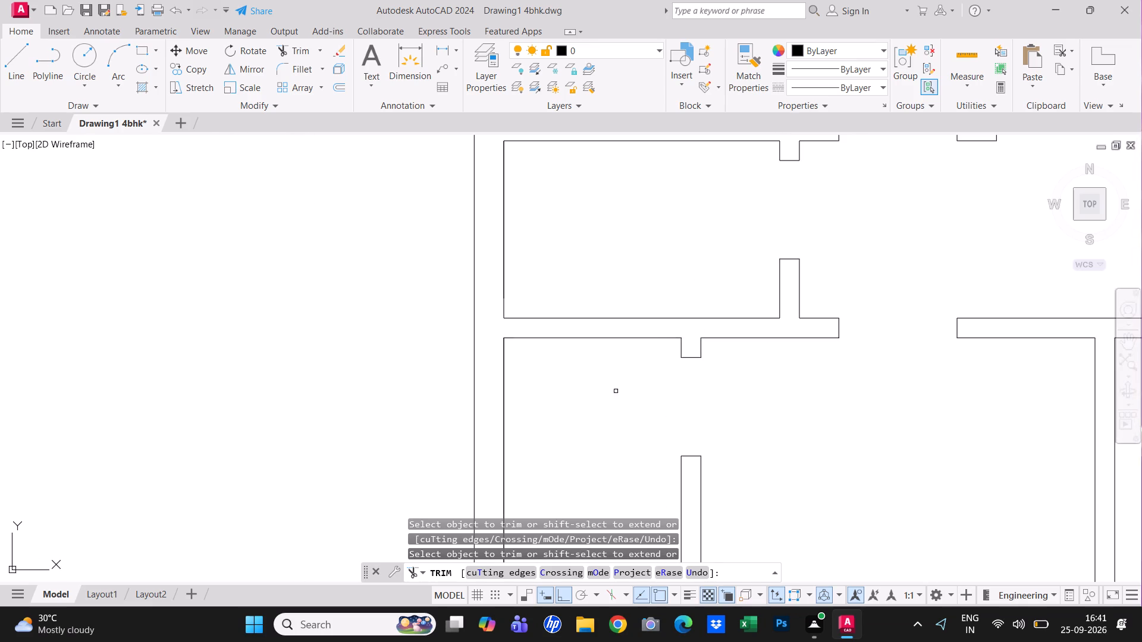
{"action": "scroll", "coordinate": [622, 410], "scroll_direction": "down", "scroll_amount": 3}
{"action": "middle_click_drag", "start_coordinate": [631, 395], "coordinate": [688, 347]}
{"action": "key", "text": "Escape"}
Draw a short vertical reference line up from the midpoint of the lower face of the wall dividing the two small stacked rooms.
{"action": "scroll", "coordinate": [660, 409], "scroll_direction": "up", "scroll_amount": 2}
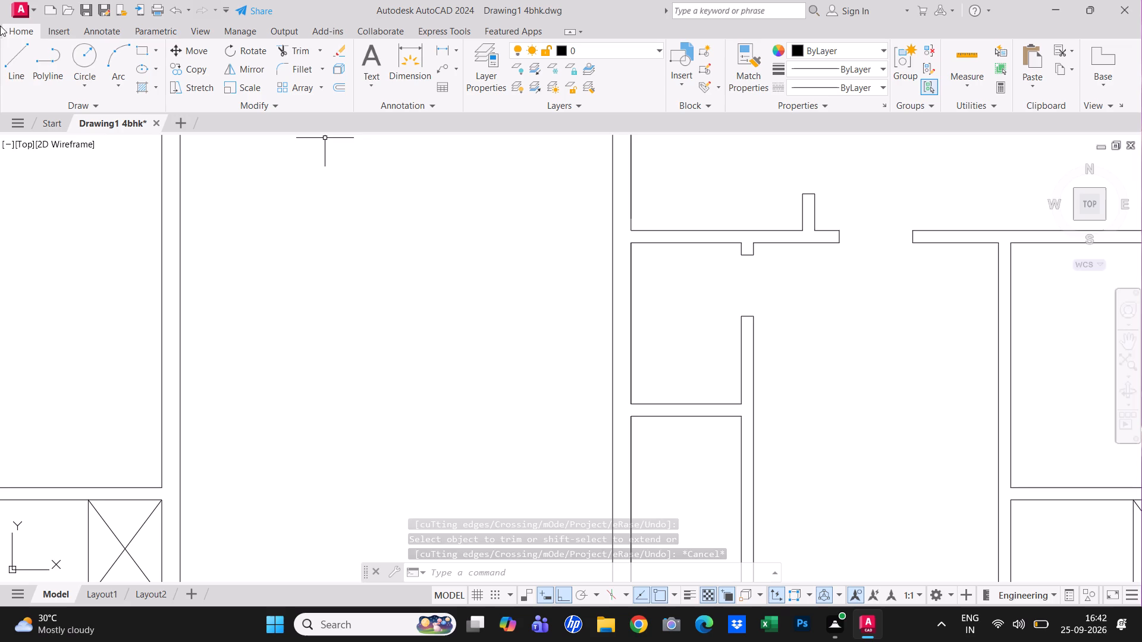
{"action": "left_click", "coordinate": [12, 67]}
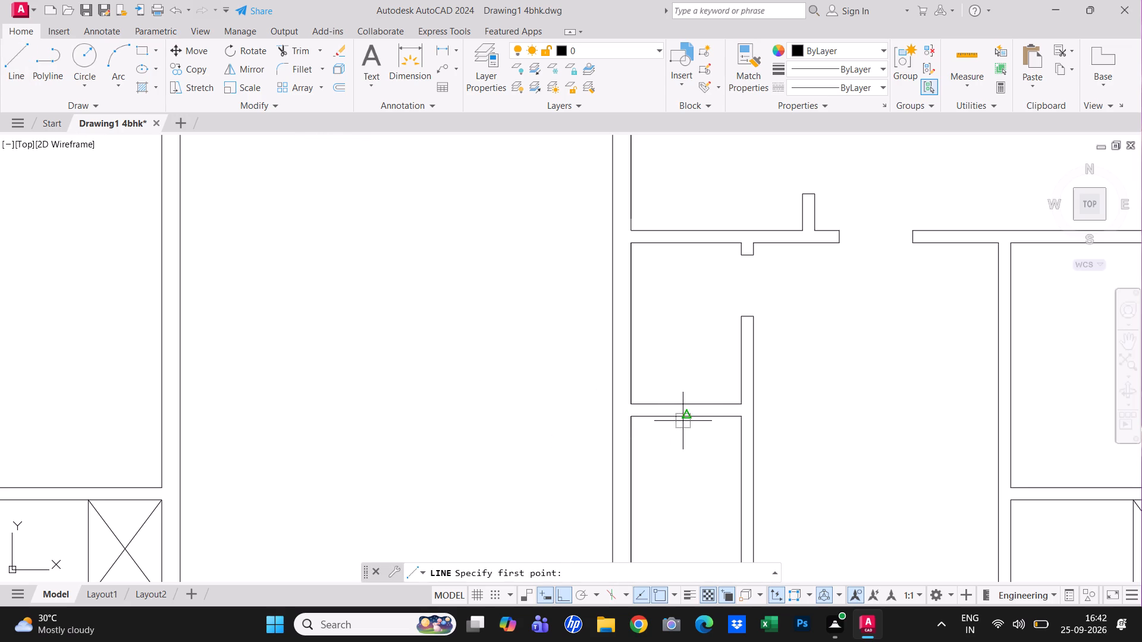
{"action": "left_click", "coordinate": [683, 419]}
{"action": "left_click", "coordinate": [682, 383]}
{"action": "key", "text": "Escape"}
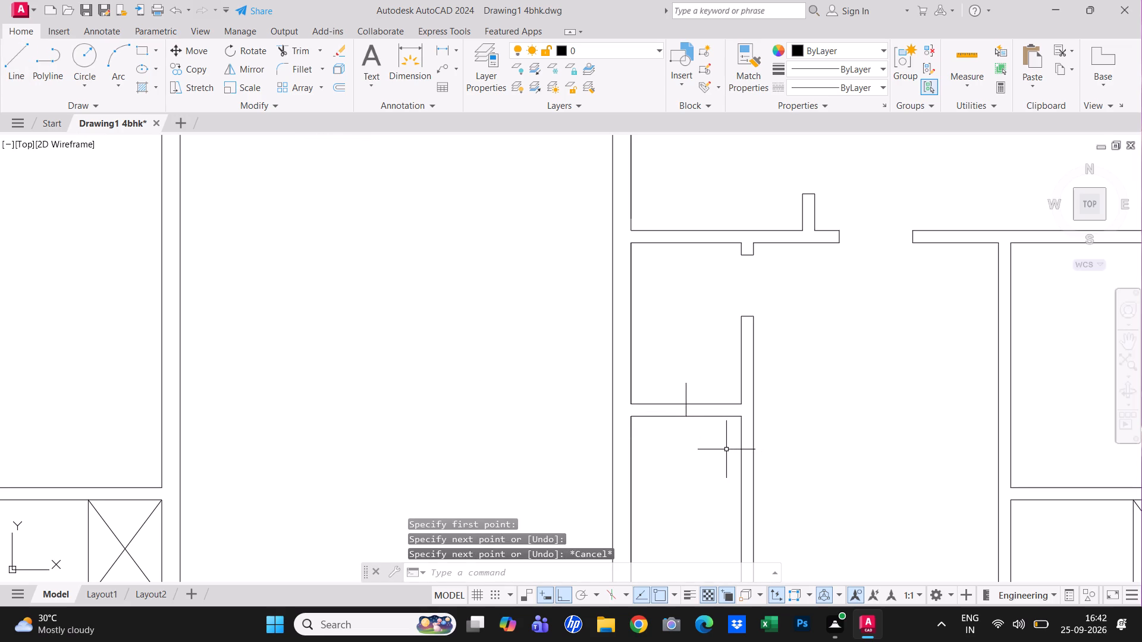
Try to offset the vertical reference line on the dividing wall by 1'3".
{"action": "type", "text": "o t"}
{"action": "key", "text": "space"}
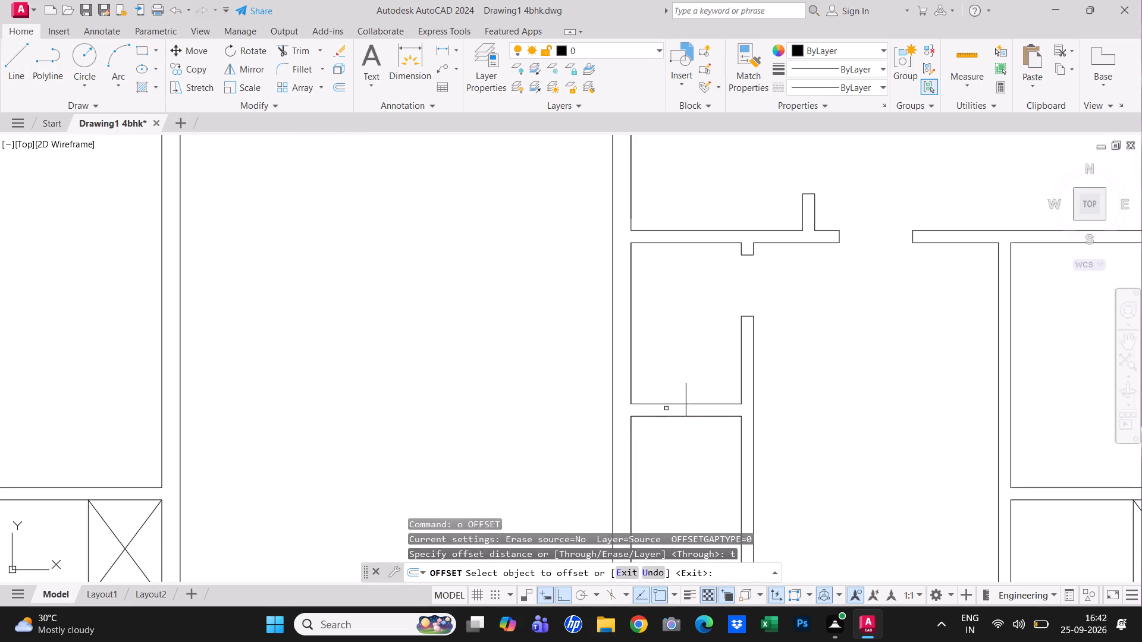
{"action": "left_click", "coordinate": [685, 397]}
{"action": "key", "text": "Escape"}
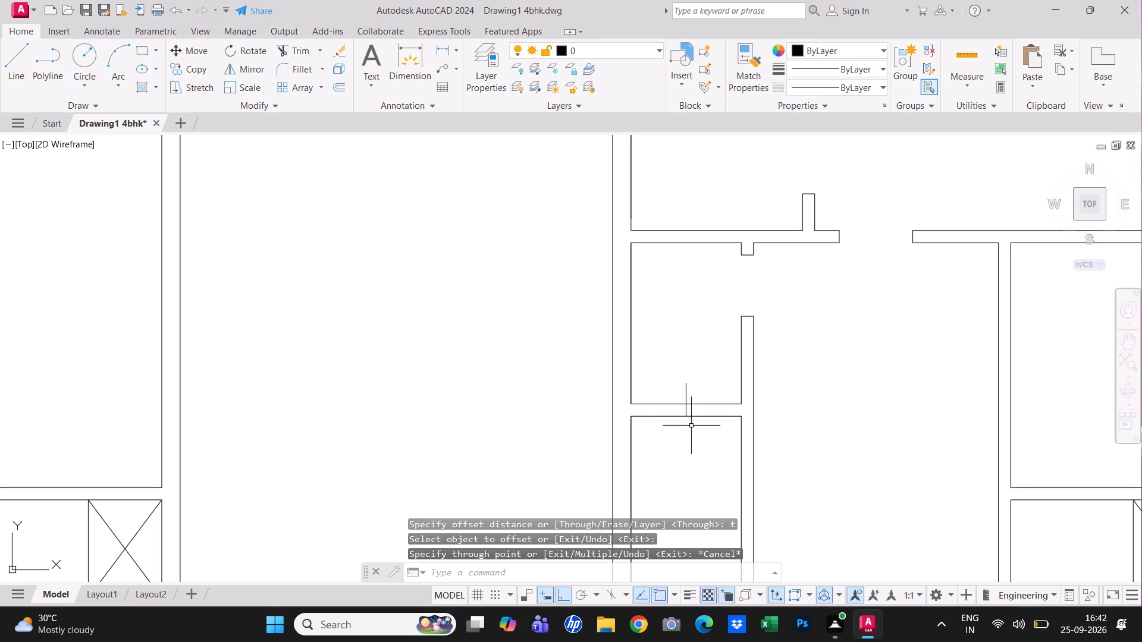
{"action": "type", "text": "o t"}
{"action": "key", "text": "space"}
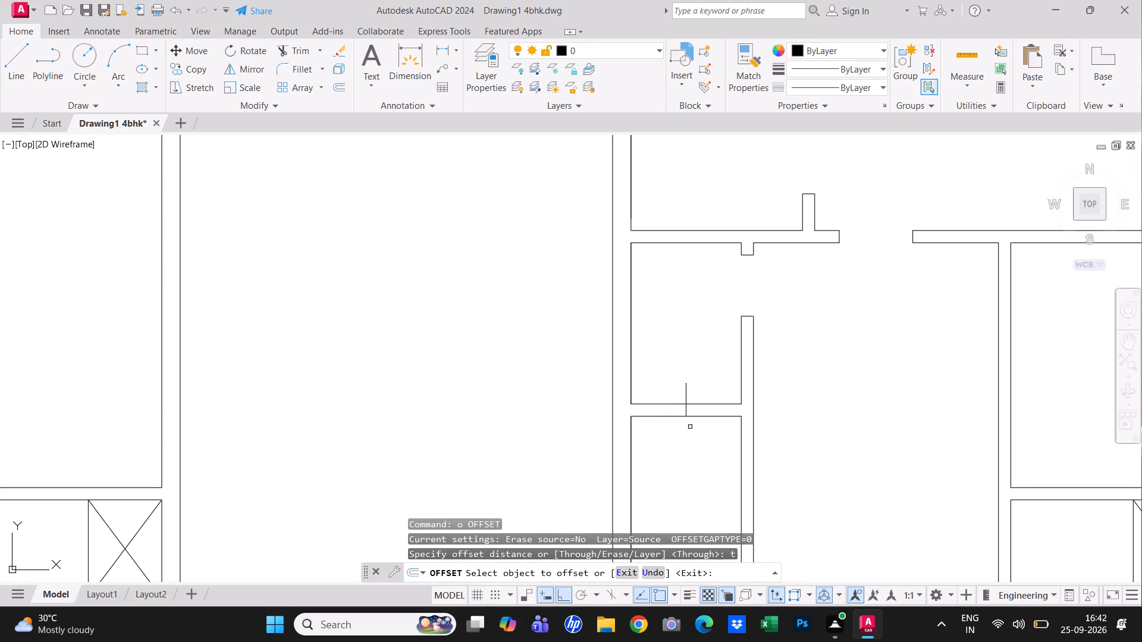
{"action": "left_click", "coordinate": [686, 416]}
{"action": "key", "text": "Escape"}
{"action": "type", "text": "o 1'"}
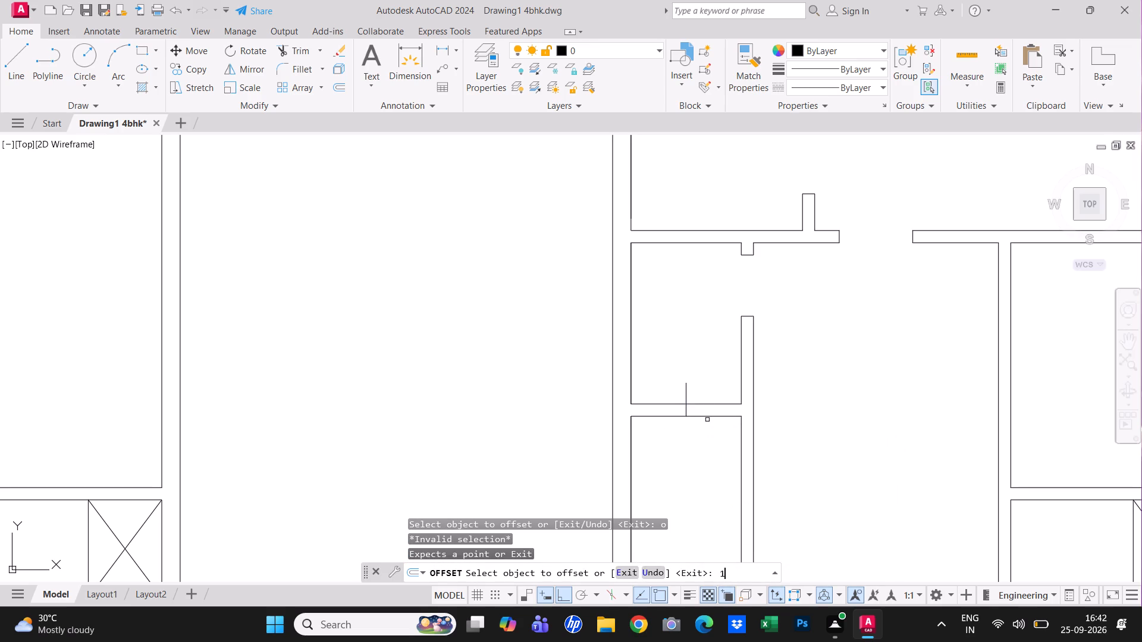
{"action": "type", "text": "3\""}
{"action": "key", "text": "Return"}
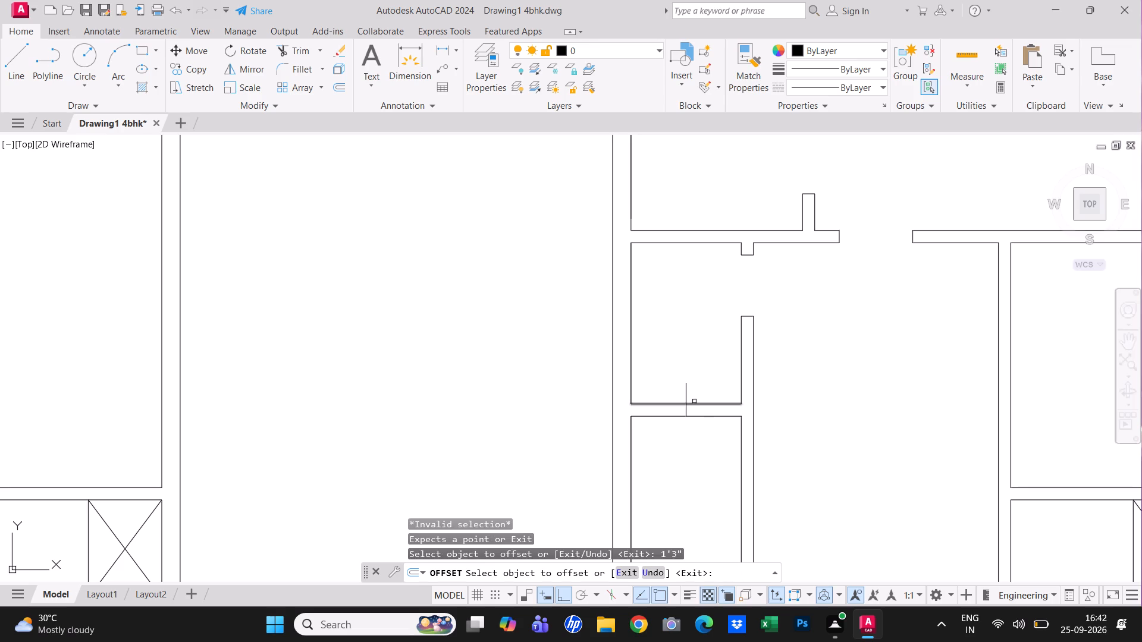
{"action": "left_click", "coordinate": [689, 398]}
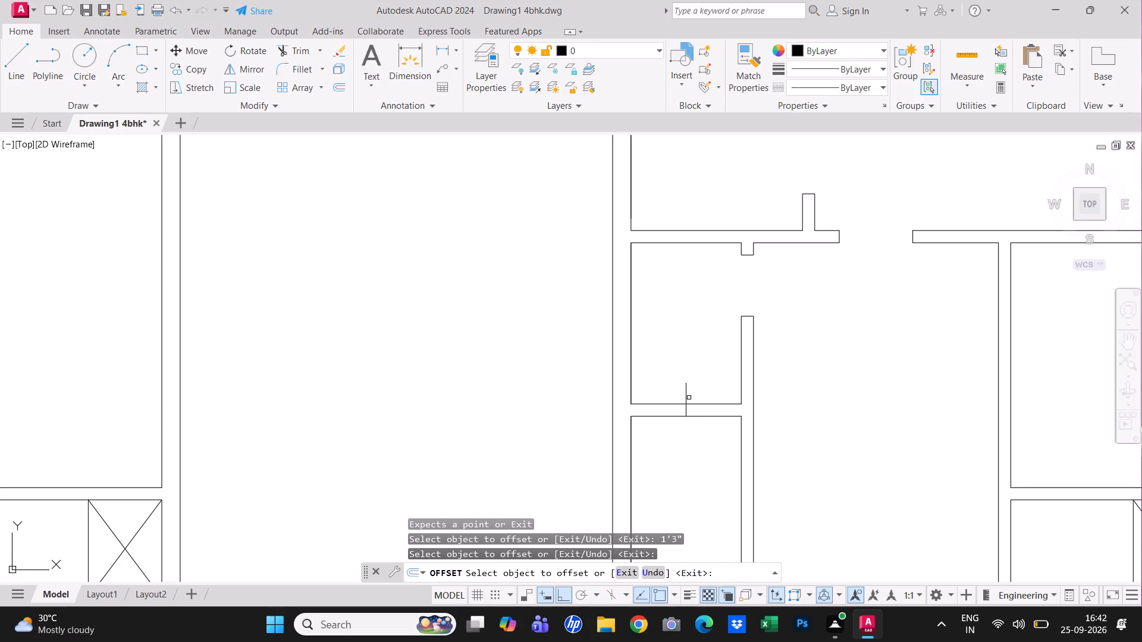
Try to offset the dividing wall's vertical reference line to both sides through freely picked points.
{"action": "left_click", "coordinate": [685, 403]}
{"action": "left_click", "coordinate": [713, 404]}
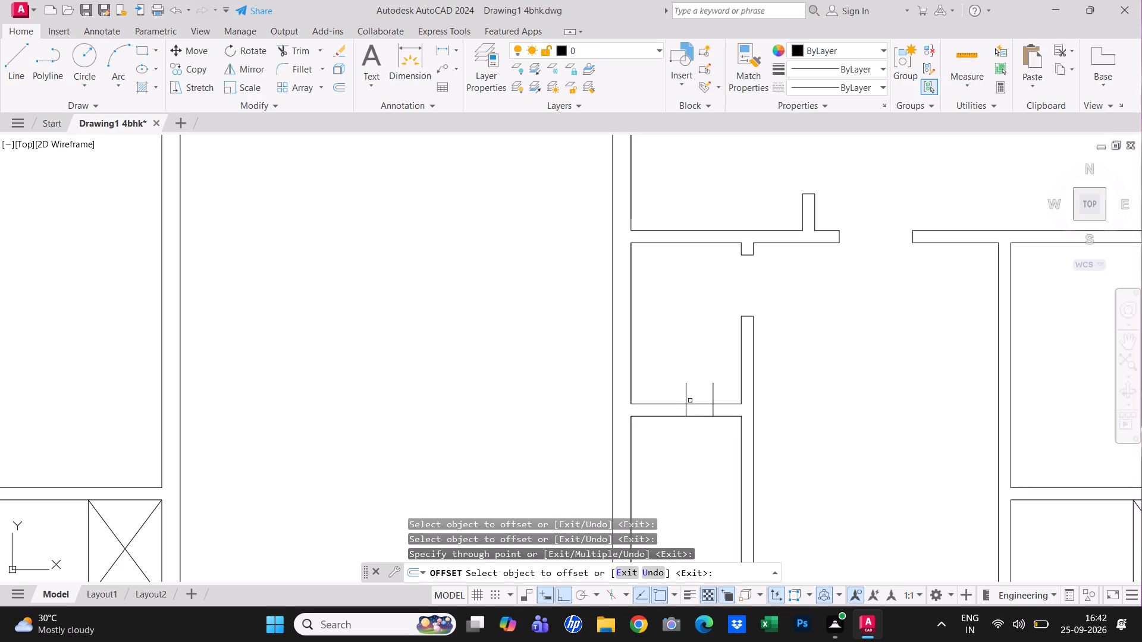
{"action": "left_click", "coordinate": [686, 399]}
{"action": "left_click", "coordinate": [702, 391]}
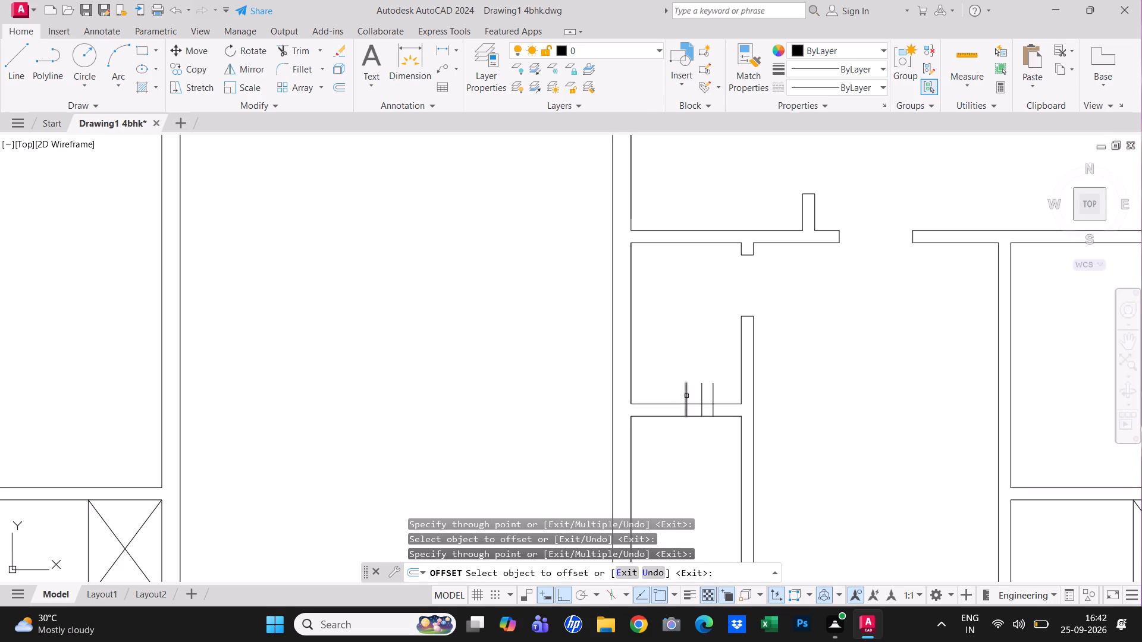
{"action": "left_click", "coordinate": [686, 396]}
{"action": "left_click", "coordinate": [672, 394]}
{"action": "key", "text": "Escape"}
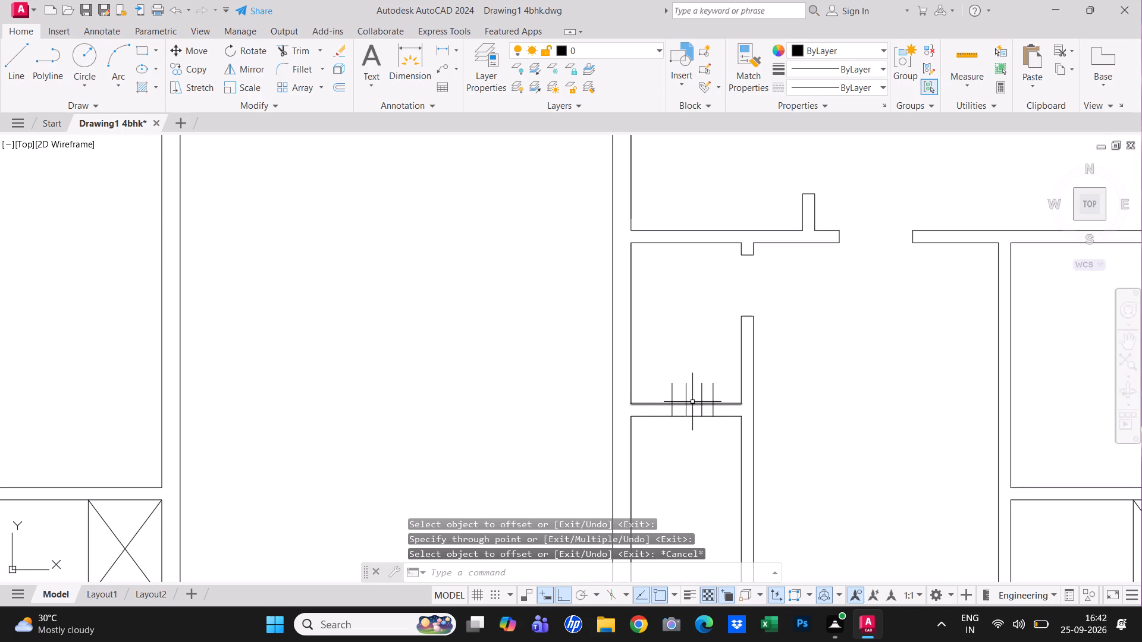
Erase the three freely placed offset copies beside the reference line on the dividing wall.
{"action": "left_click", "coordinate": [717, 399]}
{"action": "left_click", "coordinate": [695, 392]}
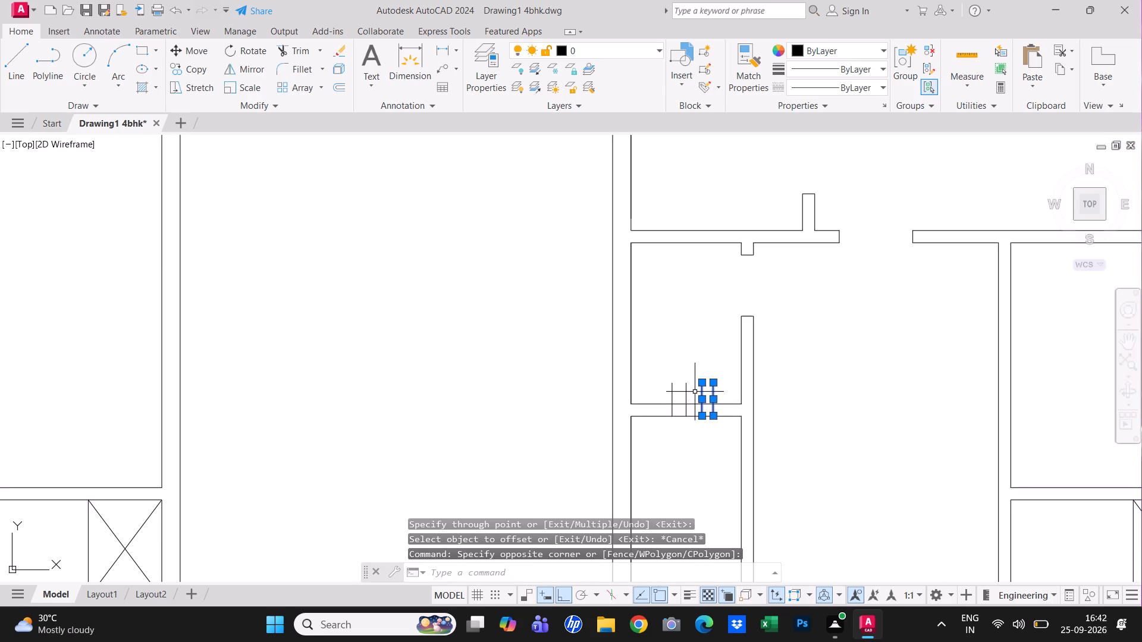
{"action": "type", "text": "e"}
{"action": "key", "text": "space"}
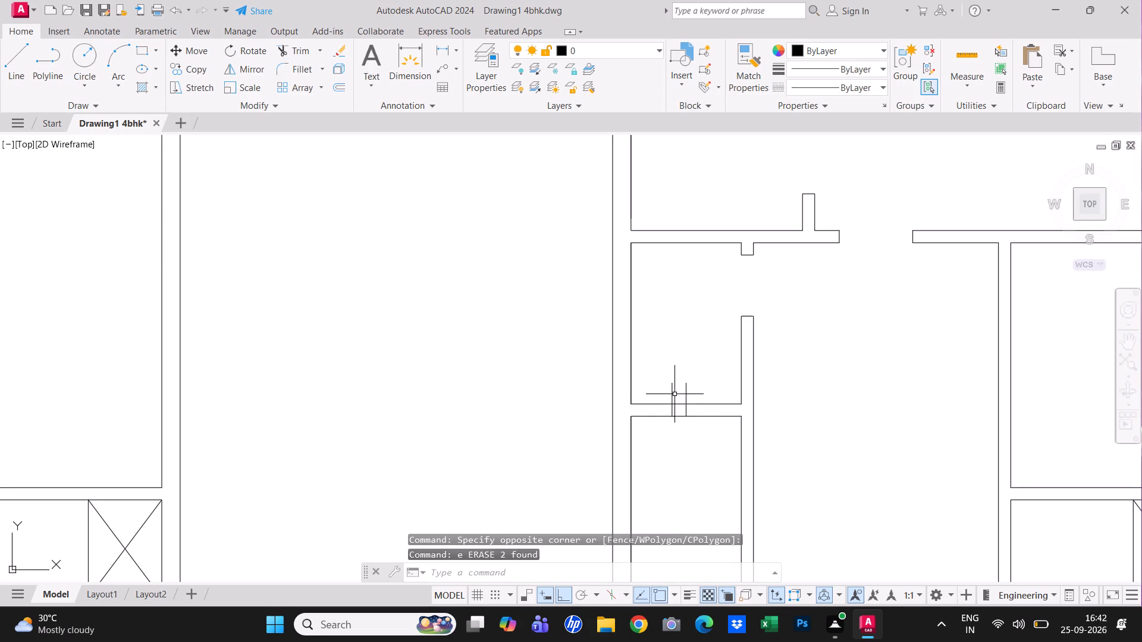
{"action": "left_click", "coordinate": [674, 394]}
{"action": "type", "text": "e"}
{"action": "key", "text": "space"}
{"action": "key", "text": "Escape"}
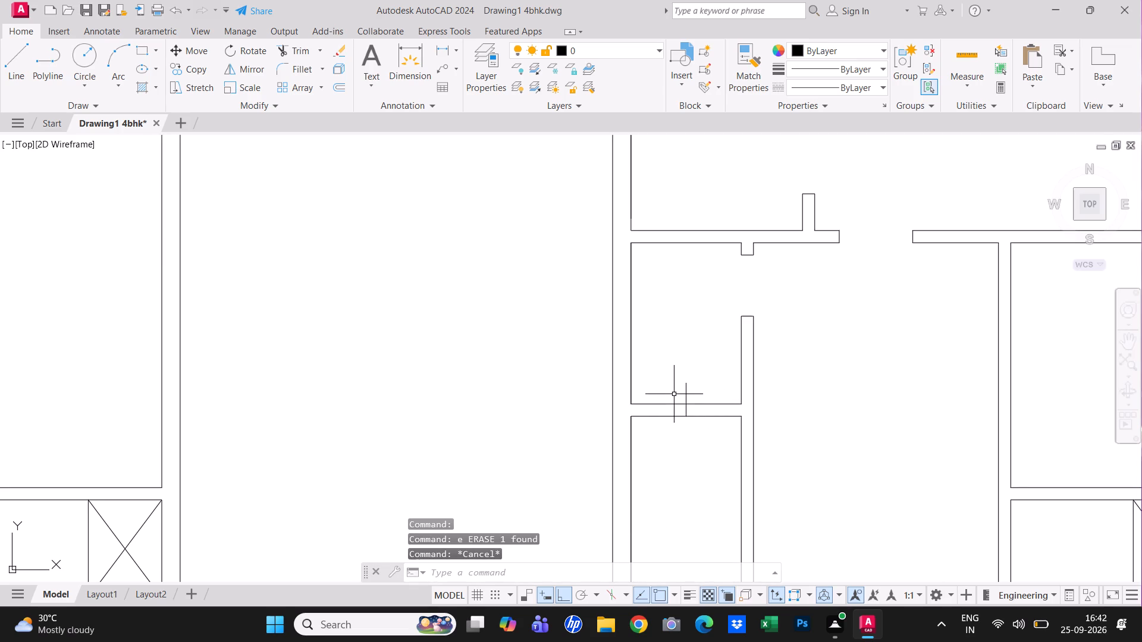
Offset the vertical reference line on the dividing wall by 1'3" to each side for door jambs.
{"action": "type", "text": "o"}
{"action": "key", "text": "space"}
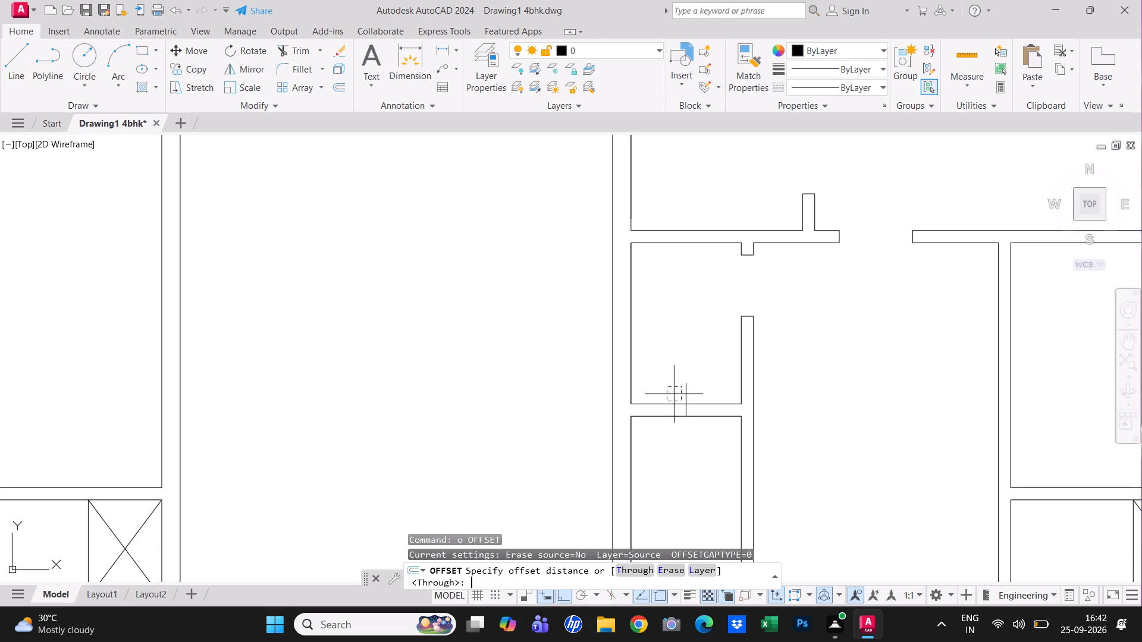
{"action": "type", "text": "1'"}
{"action": "type", "text": "3\""}
{"action": "key", "text": "Return"}
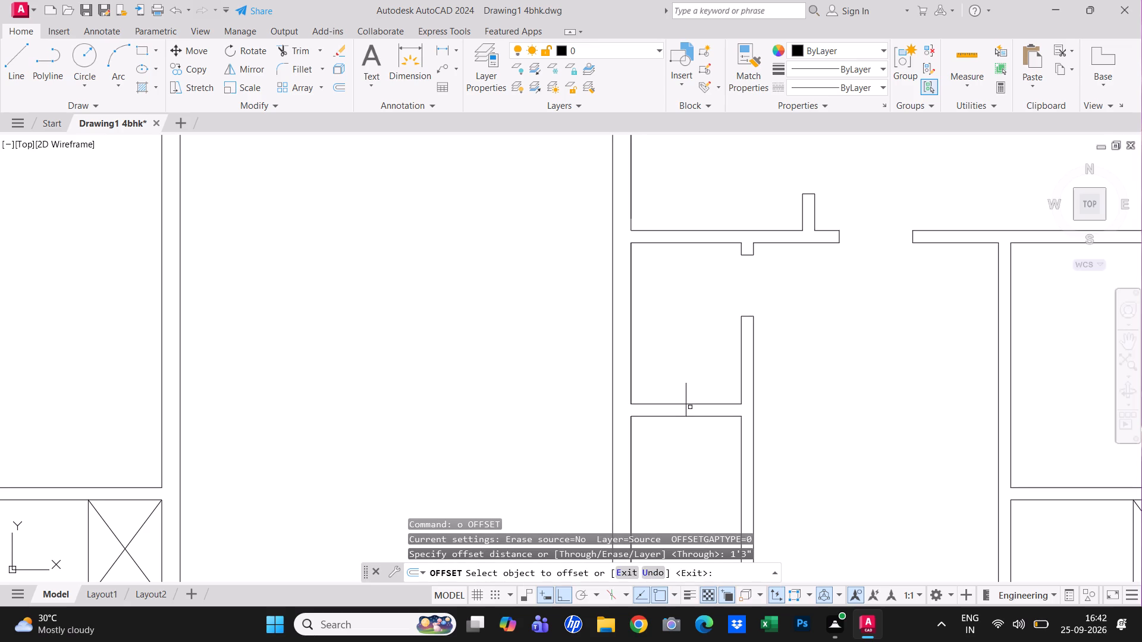
{"action": "left_click", "coordinate": [686, 411]}
{"action": "left_click", "coordinate": [717, 408]}
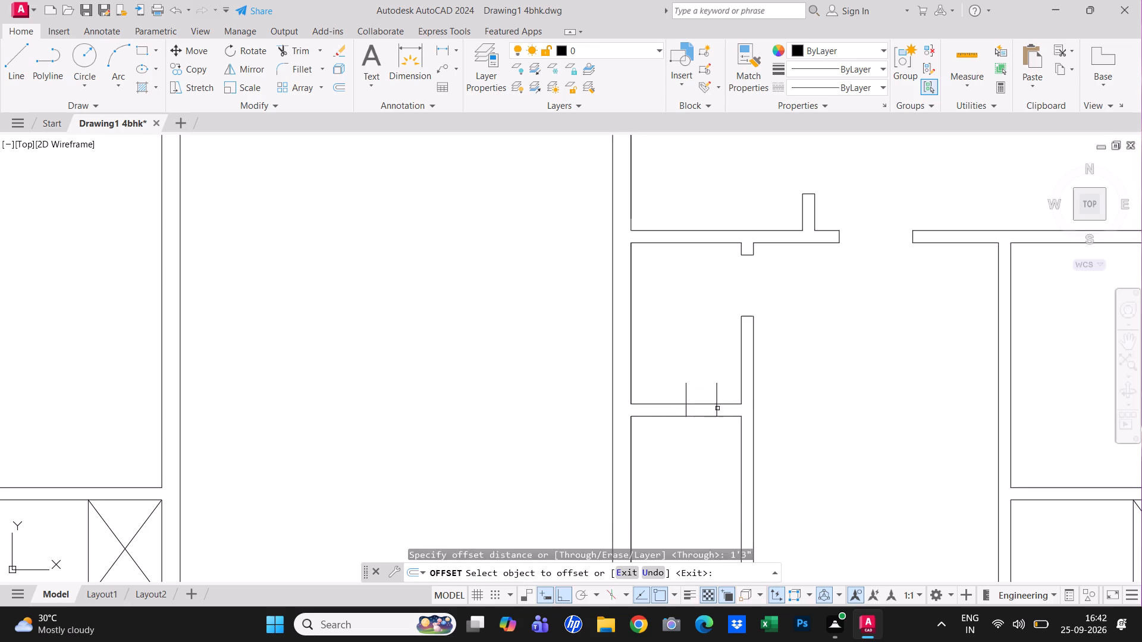
{"action": "left_click", "coordinate": [686, 409]}
{"action": "left_click", "coordinate": [633, 402]}
{"action": "key", "text": "Escape"}
Trim the dividing wall between the jambs, the jamb lines above it and the centre reference line to open the doorway.
{"action": "type", "text": "tr"}
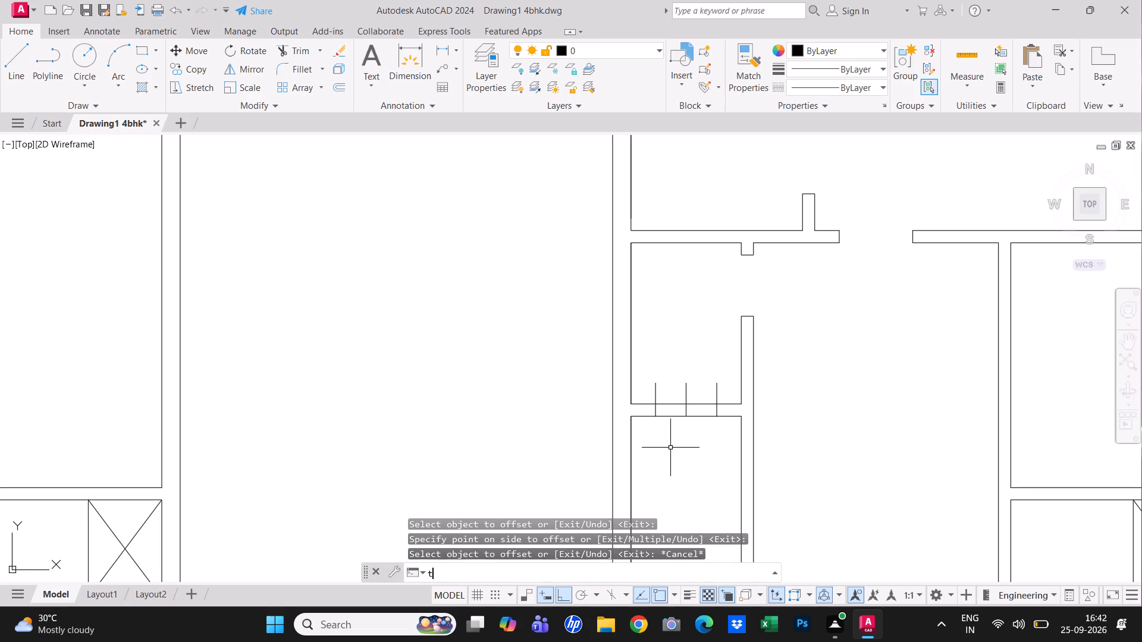
{"action": "key", "text": "space"}
{"action": "left_click", "coordinate": [683, 443]}
{"action": "left_click", "coordinate": [686, 380]}
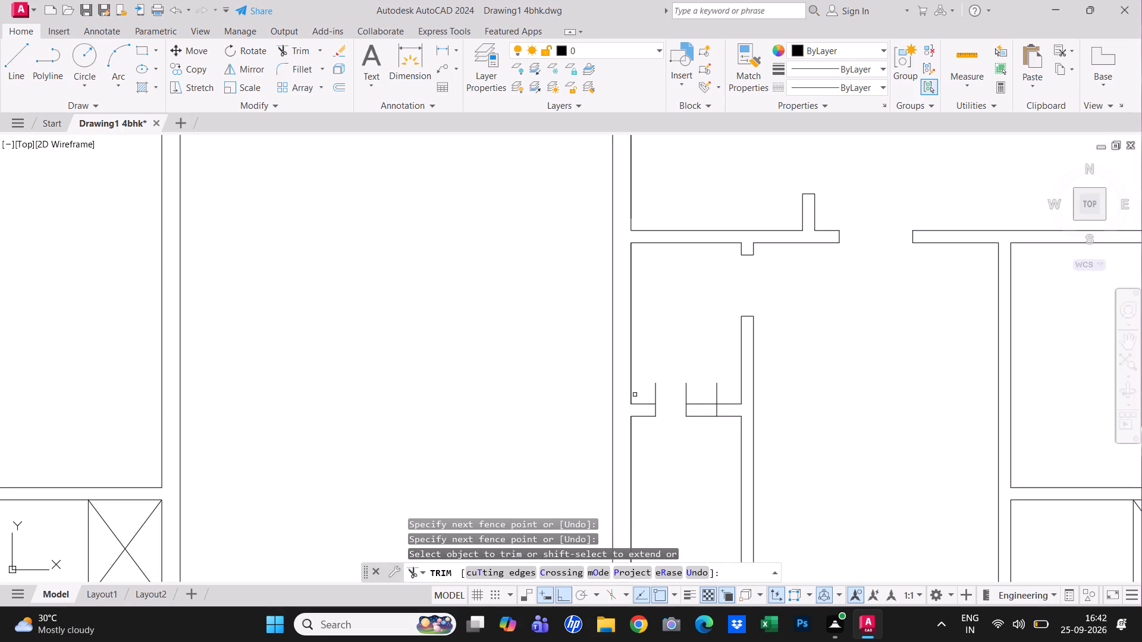
{"action": "left_click", "coordinate": [635, 395]}
{"action": "left_click", "coordinate": [736, 394]}
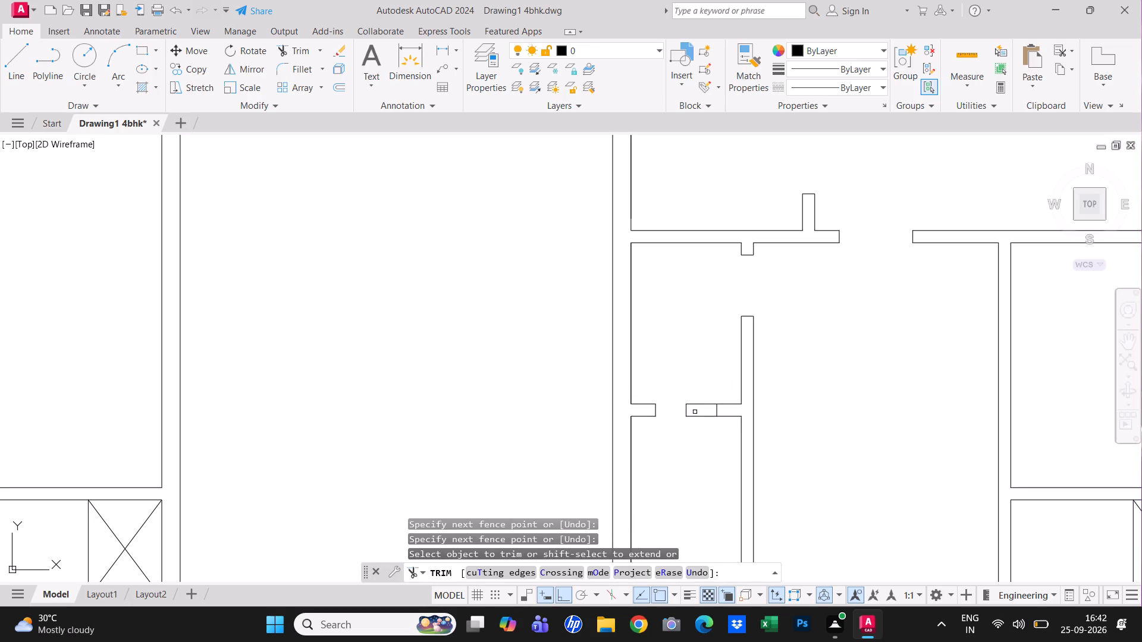
{"action": "left_click_drag", "start_coordinate": [697, 429], "coordinate": [695, 423]}
{"action": "left_click", "coordinate": [695, 390]}
{"action": "left_click", "coordinate": [685, 409]}
{"action": "scroll", "coordinate": [678, 413], "scroll_direction": "down", "scroll_amount": 2}
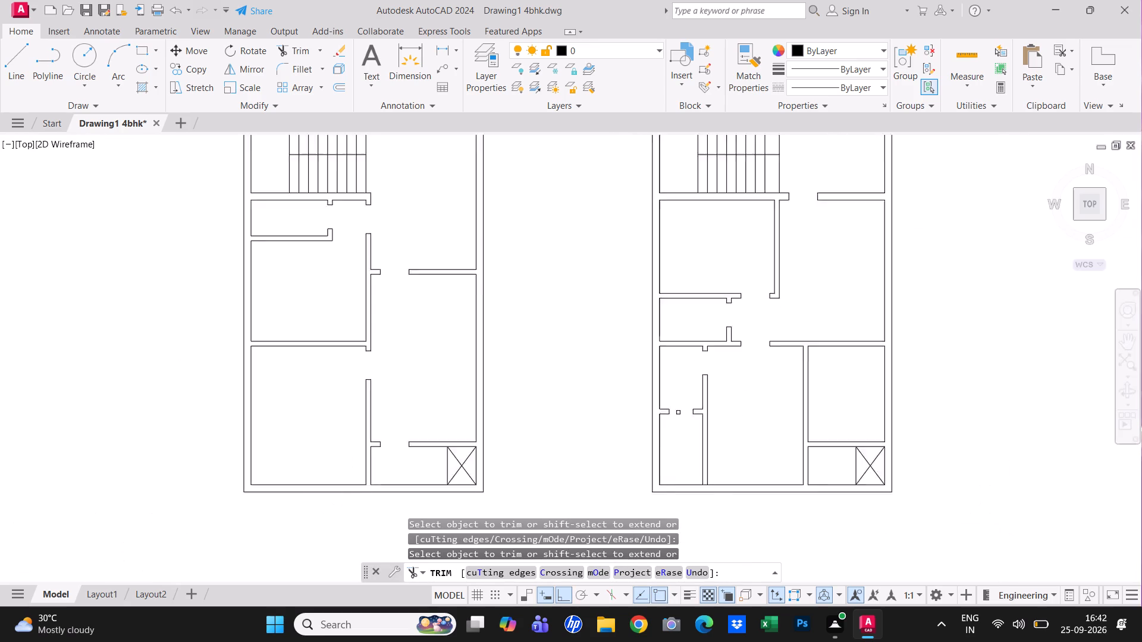
{"action": "scroll", "coordinate": [677, 411], "scroll_direction": "down", "scroll_amount": 1}
{"action": "scroll", "coordinate": [685, 433], "scroll_direction": "up", "scroll_amount": 1}
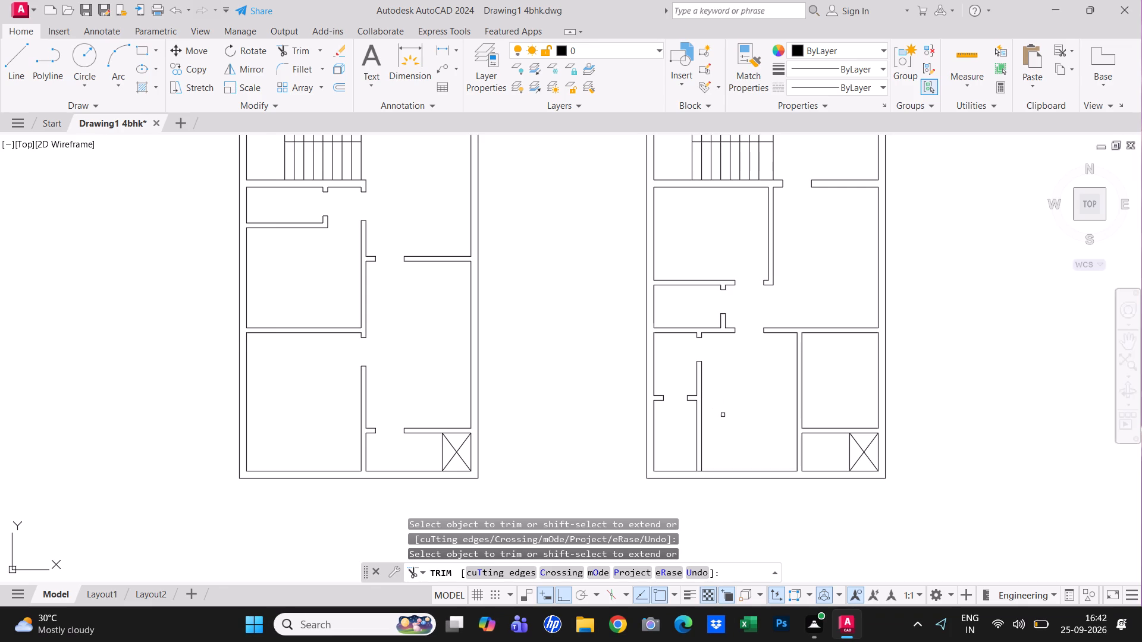
{"action": "middle_click_drag", "start_coordinate": [832, 388], "coordinate": [832, 389]}
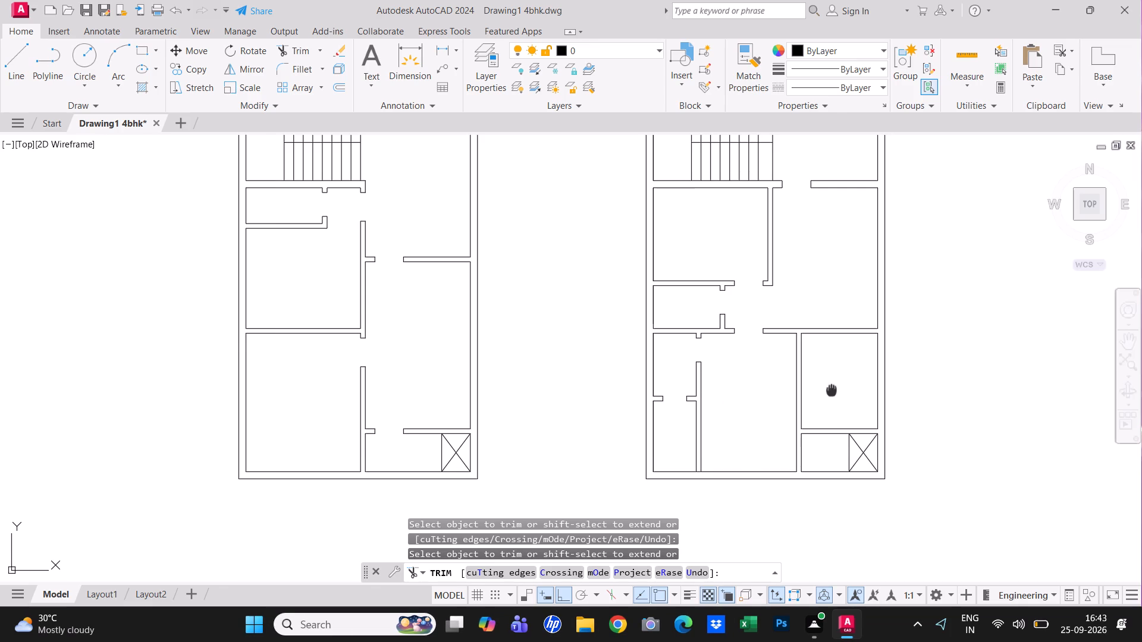
{"action": "middle_click_drag", "start_coordinate": [832, 389], "coordinate": [704, 408]}
{"action": "key", "text": "Escape"}
{"action": "scroll", "coordinate": [697, 372], "scroll_direction": "up", "scroll_amount": 1}
{"action": "key", "text": "Escape"}
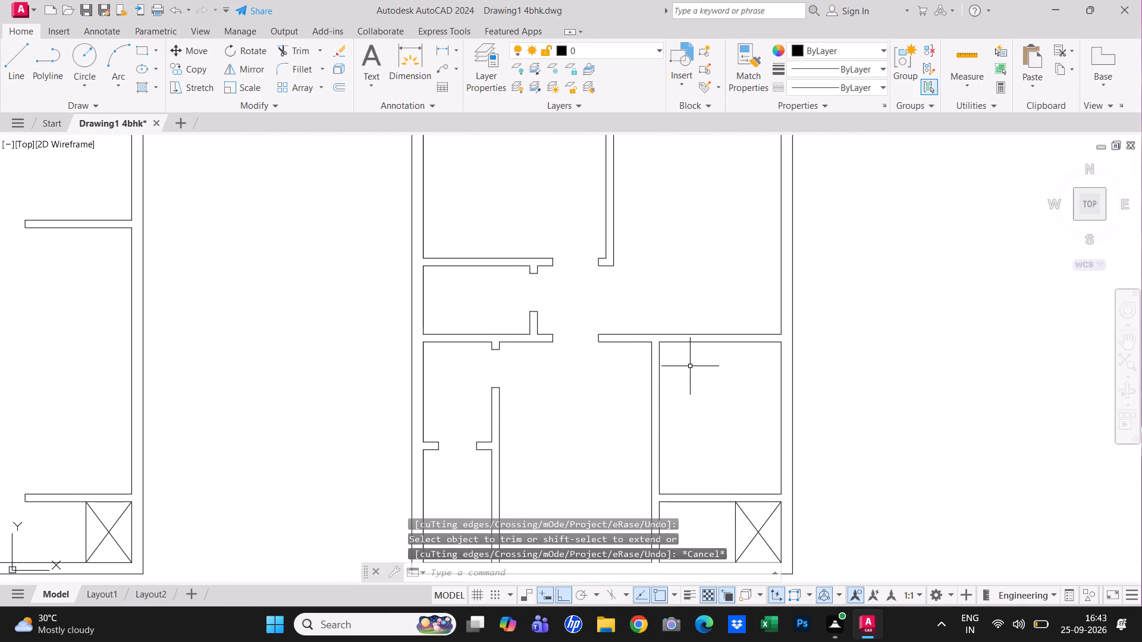
{"action": "key", "text": "Escape"}
{"action": "key", "text": "Escape"}
{"action": "key", "text": "Escape"}
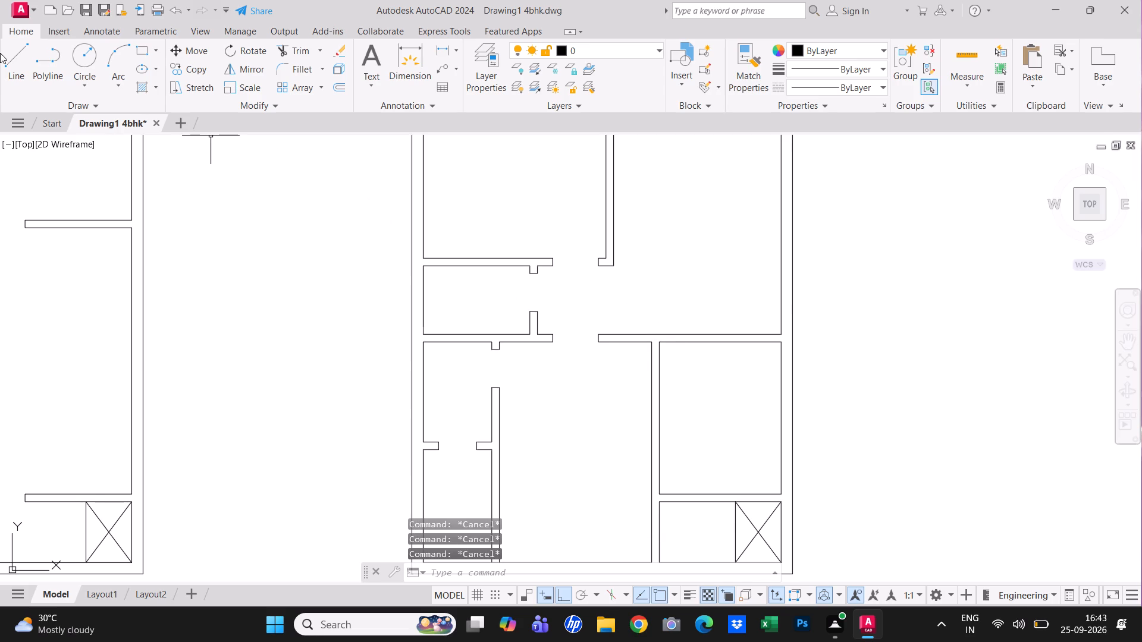
Draw a vertical line across the right-hand room's top wall from its inner left corner, and trim the excess above the wall.
{"action": "left_click", "coordinate": [24, 64]}
{"action": "scroll", "coordinate": [637, 344], "scroll_direction": "up", "scroll_amount": 1}
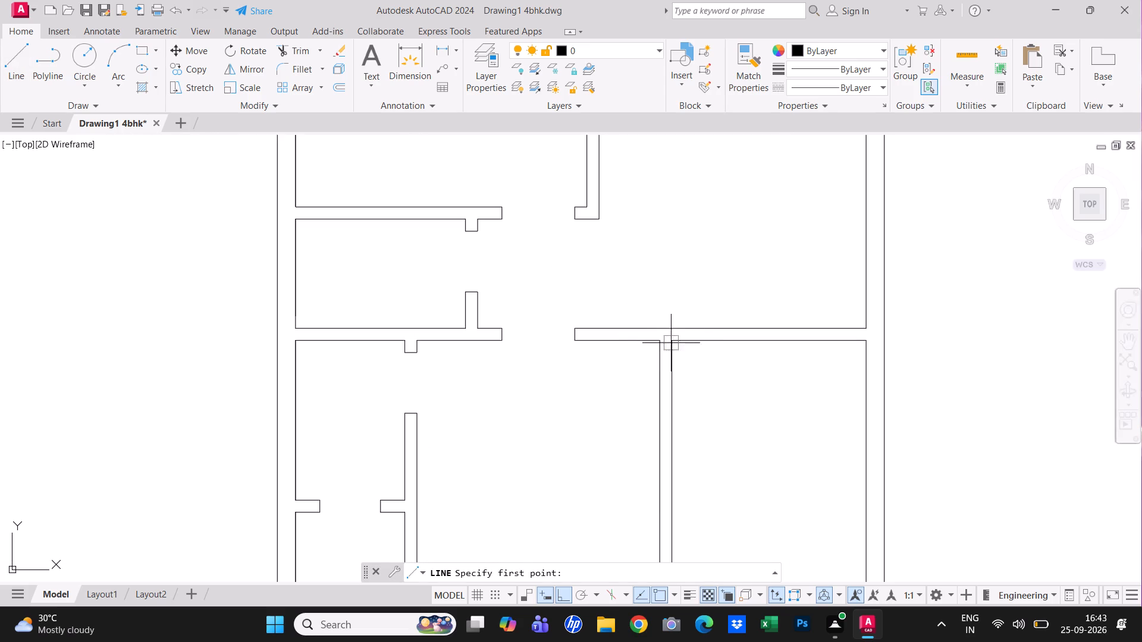
{"action": "left_click", "coordinate": [672, 344]}
{"action": "left_click", "coordinate": [681, 275]}
{"action": "key", "text": "Escape"}
{"action": "type", "text": "tr"}
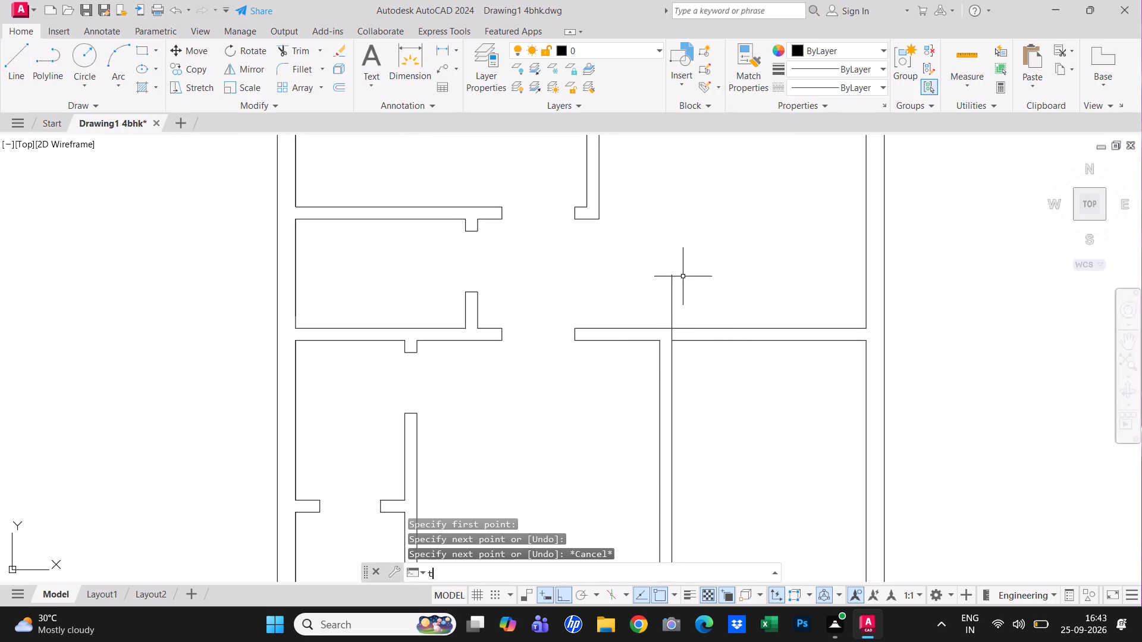
{"action": "key", "text": "space"}
{"action": "left_click", "coordinate": [674, 300]}
{"action": "left_click", "coordinate": [600, 293]}
{"action": "key", "text": "Escape"}
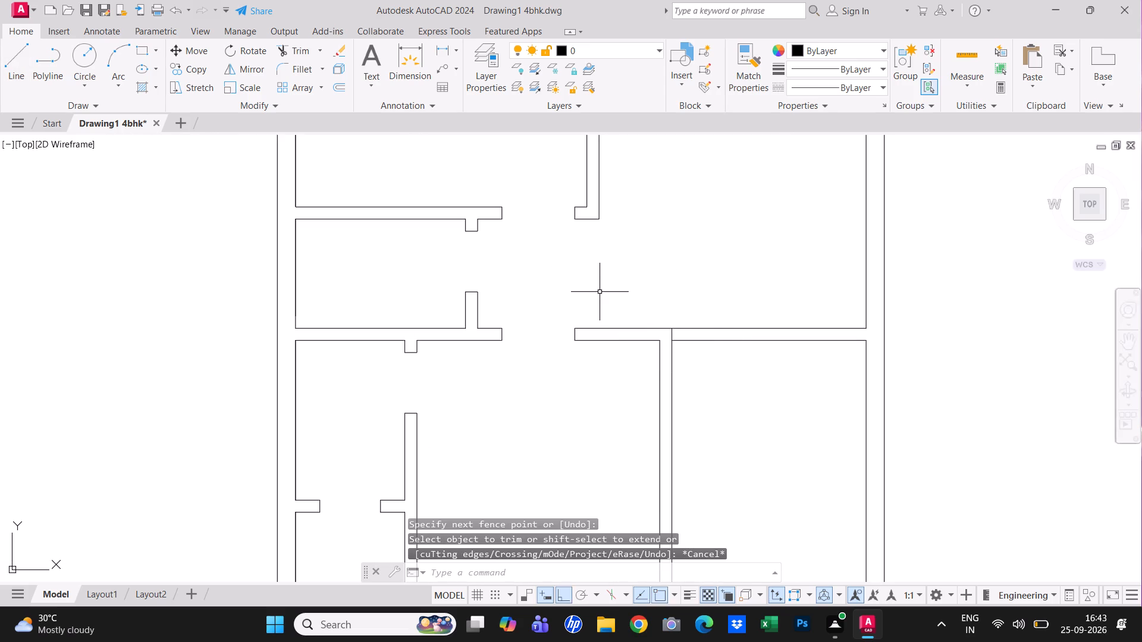
Offset the vertical line in the top wall 6" into the right-hand room's width, and offset that copy 3' further for door jambs.
{"action": "type", "text": "o t"}
{"action": "key", "text": "space"}
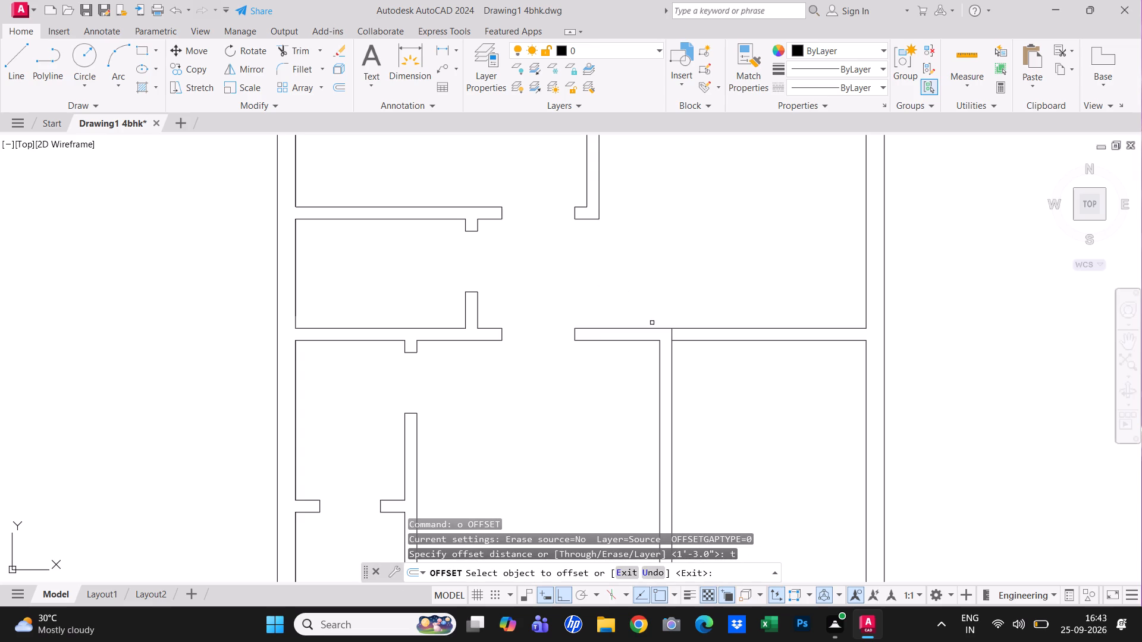
{"action": "left_click", "coordinate": [673, 336]}
{"action": "type", "text": "6\""}
{"action": "key", "text": "Return"}
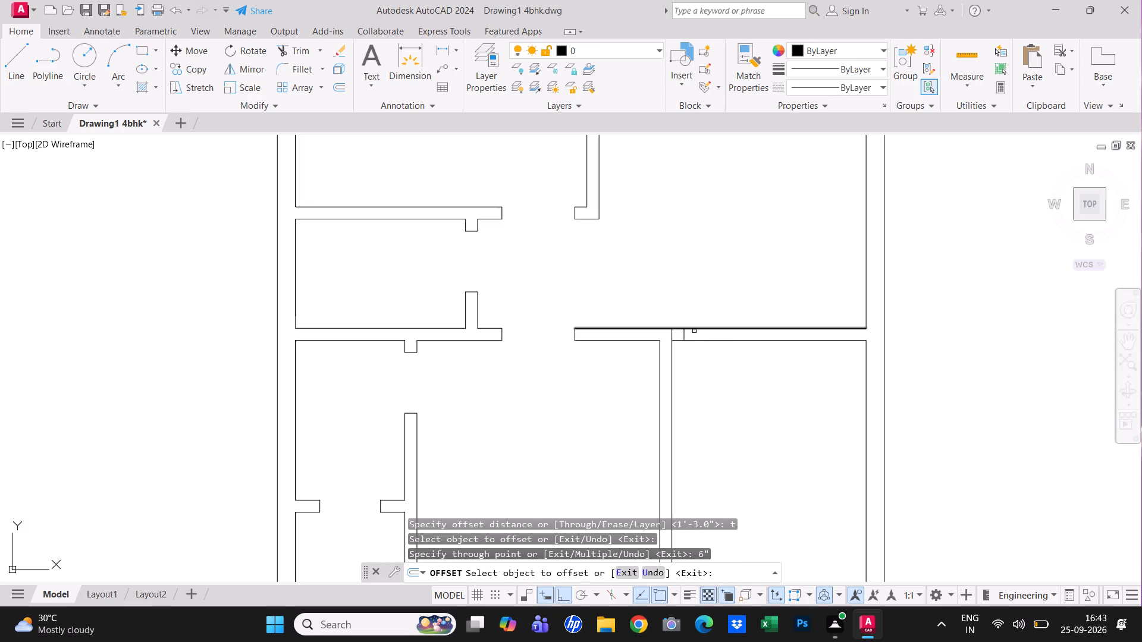
{"action": "left_click", "coordinate": [683, 335]}
{"action": "type", "text": "3'"}
{"action": "key", "text": "Return"}
{"action": "key", "text": "Escape"}
Trim the top wall's faces between the jambs and remove the reference line at the corner to open the 3' doorway.
{"action": "type", "text": "tr"}
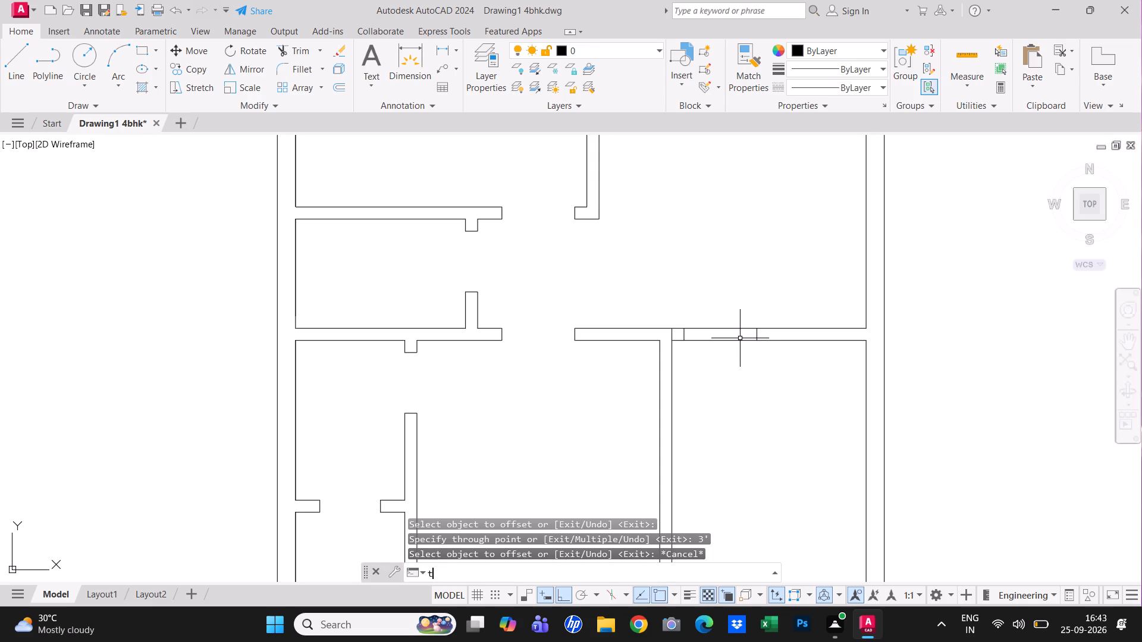
{"action": "key", "text": "space"}
{"action": "left_click_drag", "start_coordinate": [729, 372], "coordinate": [724, 349]}
{"action": "left_click", "coordinate": [719, 291]}
{"action": "left_click", "coordinate": [716, 387]}
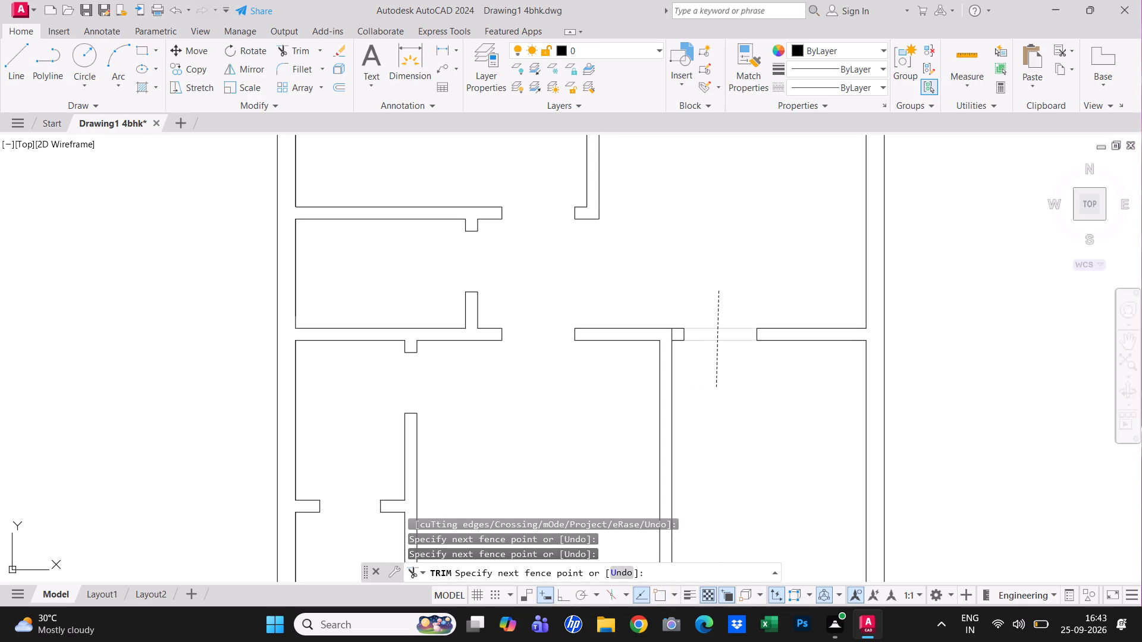
{"action": "left_click", "coordinate": [673, 334]}
{"action": "key", "text": "Escape"}
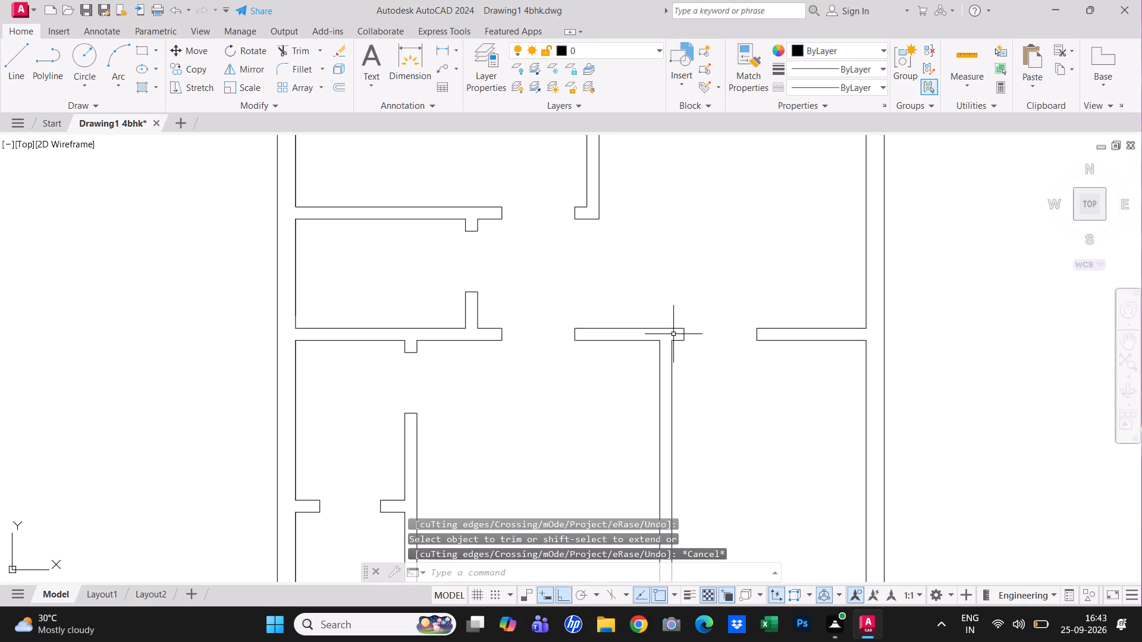
Stretch both jamb lines of the new doorway straight down past the wall above the shaft space.
{"action": "left_click", "coordinate": [685, 333]}
{"action": "scroll", "coordinate": [689, 339], "scroll_direction": "up", "scroll_amount": 3}
{"action": "middle_click_drag", "start_coordinate": [692, 340], "coordinate": [660, 241]}
{"action": "scroll", "coordinate": [660, 241], "scroll_direction": "down", "scroll_amount": 1}
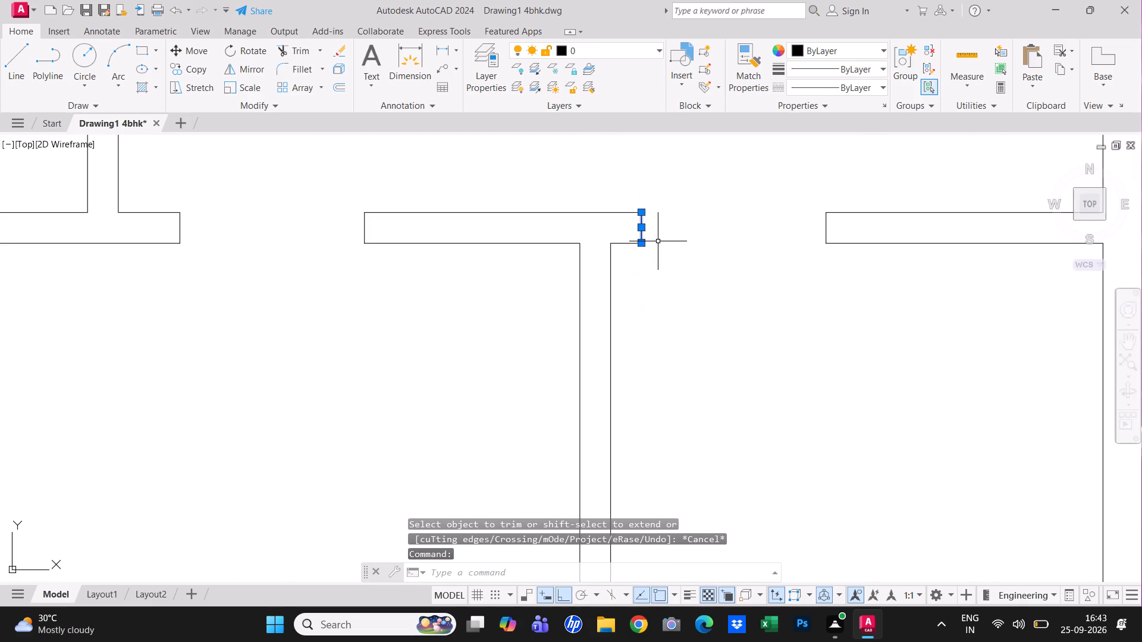
{"action": "left_click", "coordinate": [642, 243]}
{"action": "scroll", "coordinate": [643, 361], "scroll_direction": "down", "scroll_amount": 1}
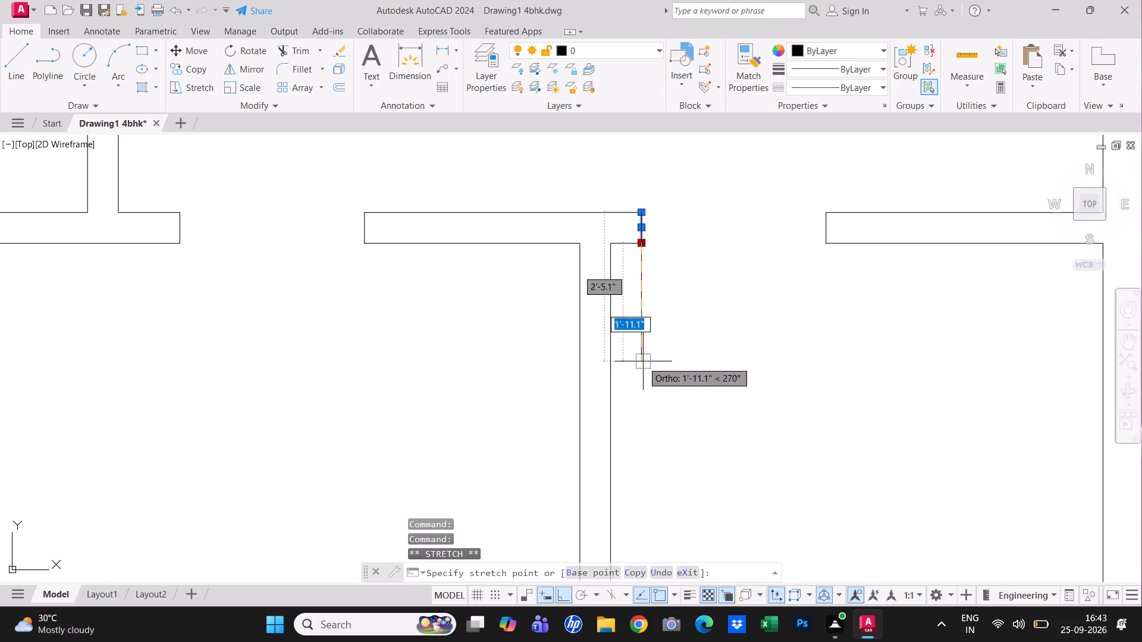
{"action": "scroll", "coordinate": [643, 361], "scroll_direction": "down", "scroll_amount": 5}
{"action": "middle_click_drag", "start_coordinate": [639, 304], "coordinate": [626, 256]}
{"action": "scroll", "coordinate": [648, 307], "scroll_direction": "up", "scroll_amount": 3}
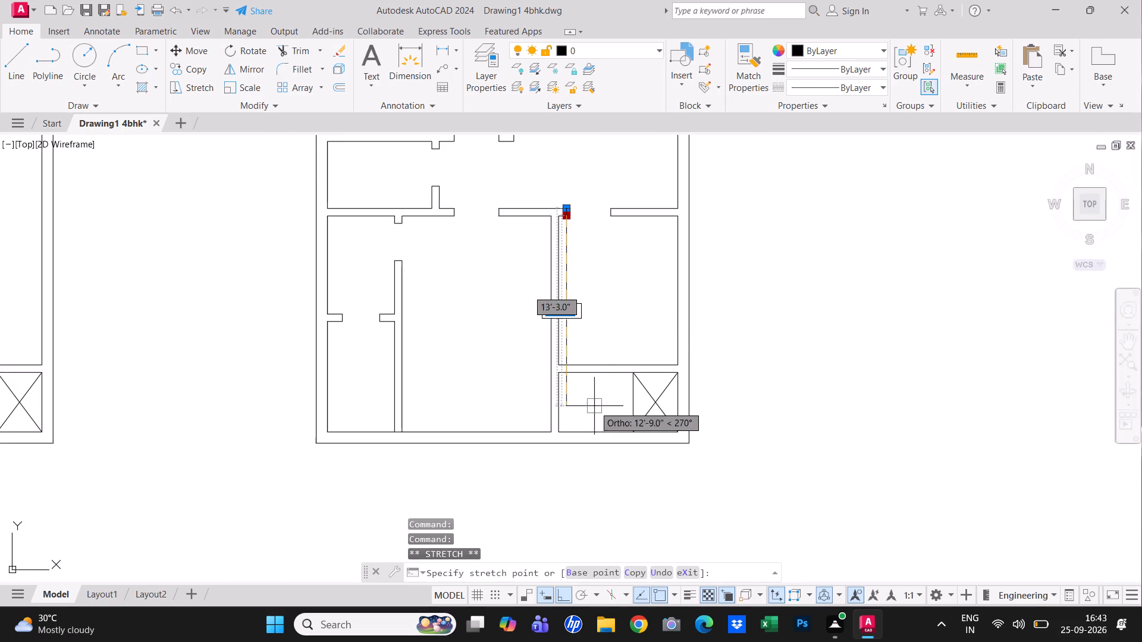
{"action": "left_click", "coordinate": [594, 406]}
{"action": "left_click", "coordinate": [610, 208]}
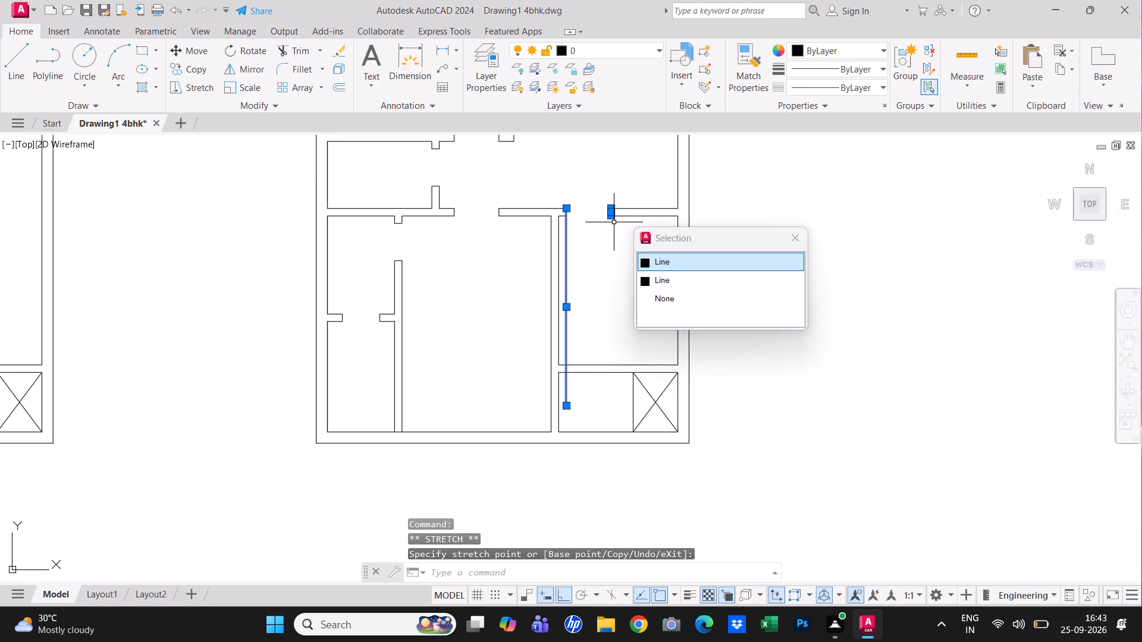
{"action": "left_click", "coordinate": [612, 218]}
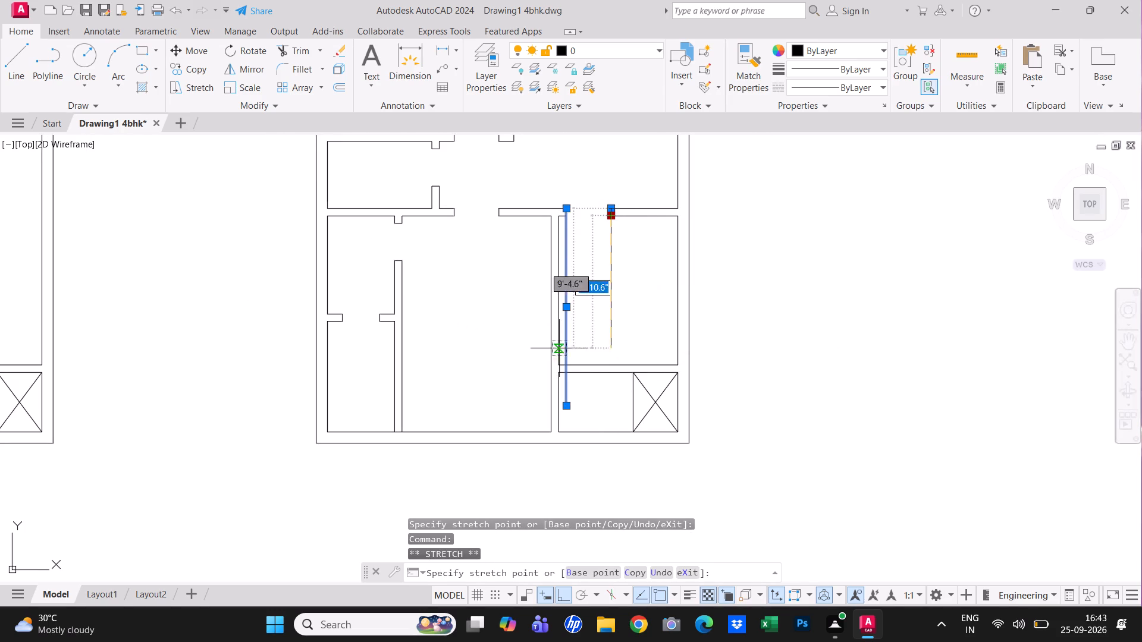
{"action": "left_click", "coordinate": [614, 413]}
{"action": "key", "text": "Escape"}
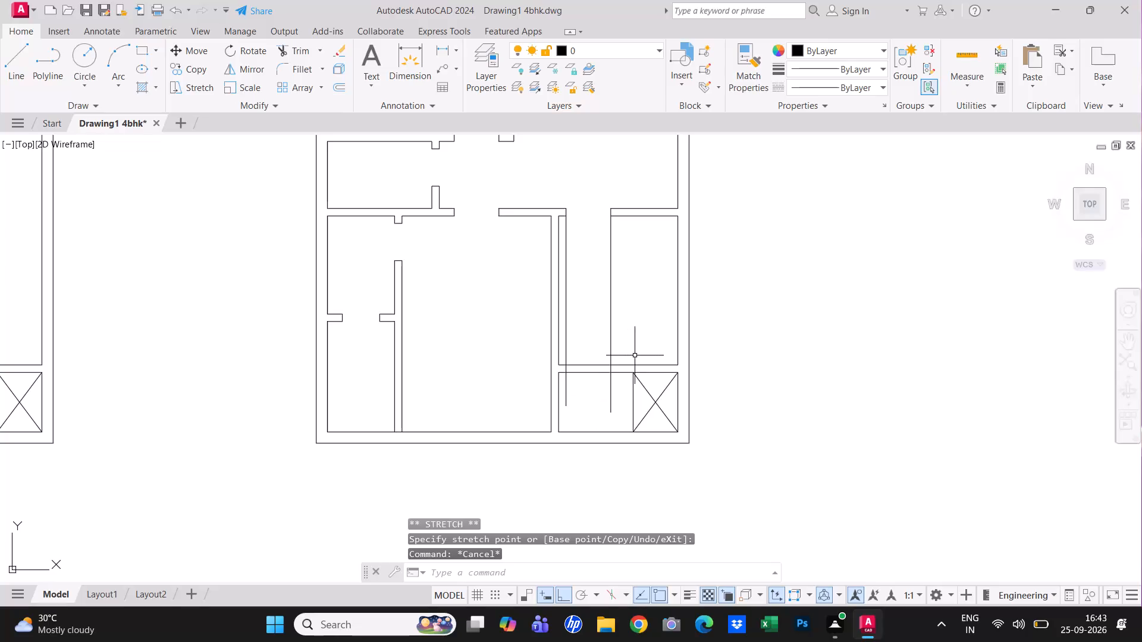
Trim the extended jamb lines above and below the lower wall and the wall between them to open a matching doorway.
{"action": "type", "text": "tr"}
{"action": "key", "text": "space"}
{"action": "left_click", "coordinate": [663, 332]}
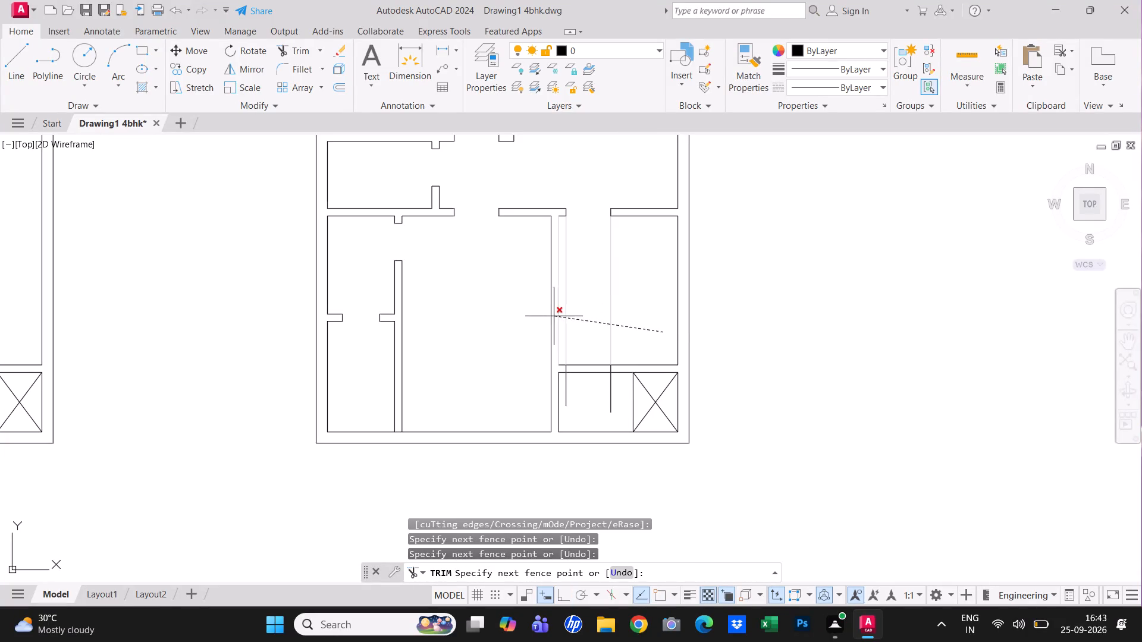
{"action": "left_click", "coordinate": [561, 317]}
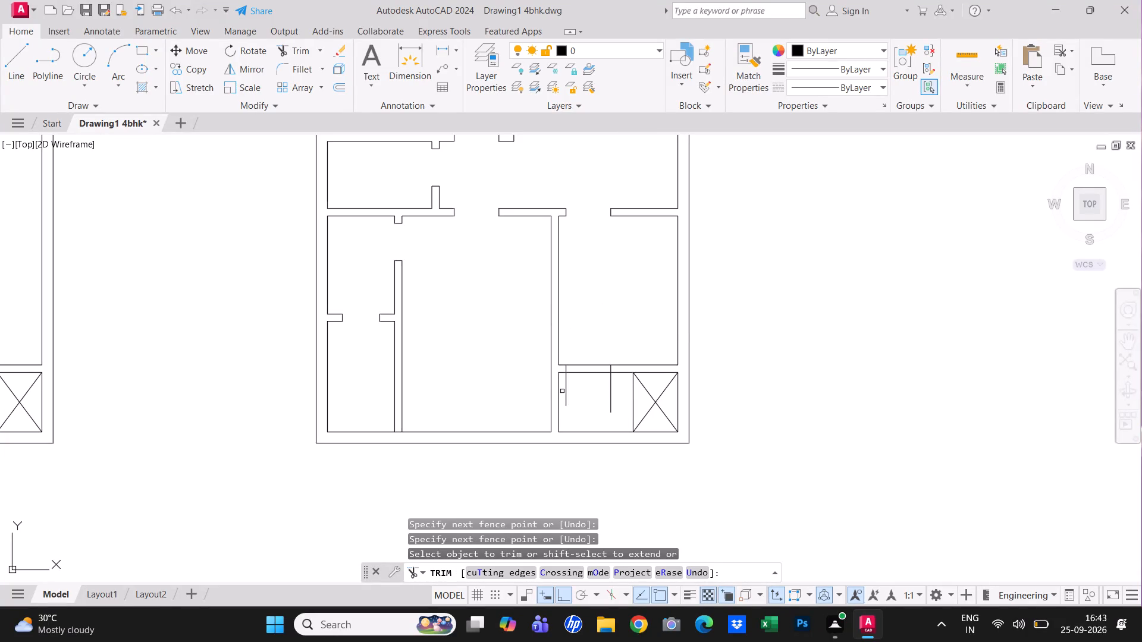
{"action": "left_click", "coordinate": [561, 390]}
{"action": "left_click", "coordinate": [619, 390]}
{"action": "left_click", "coordinate": [595, 383]}
{"action": "left_click", "coordinate": [594, 343]}
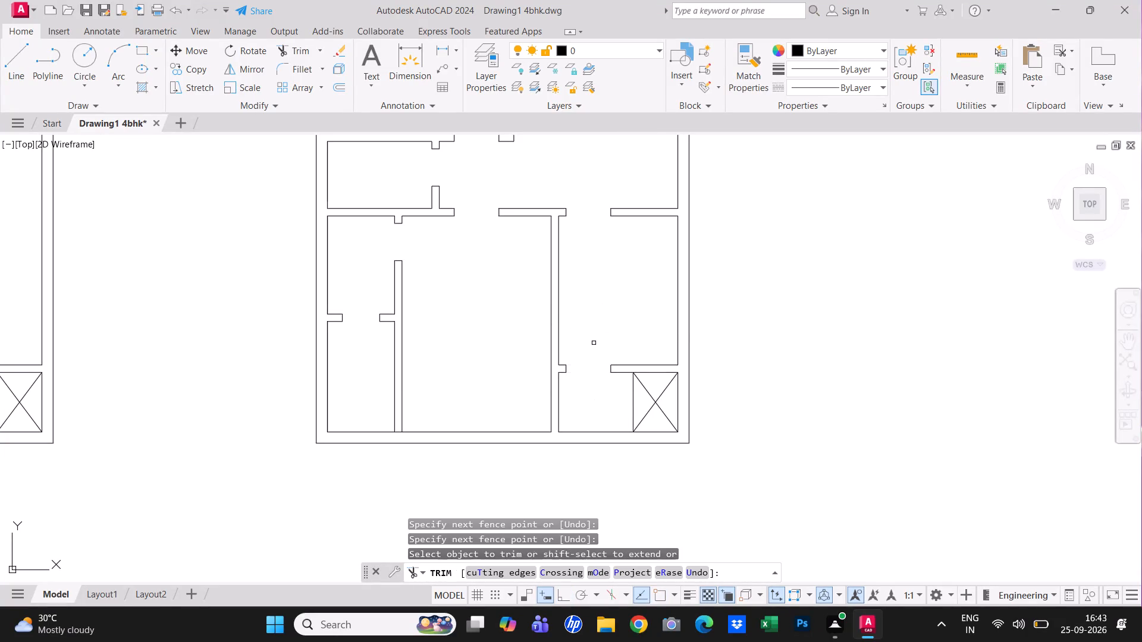
{"action": "scroll", "coordinate": [601, 382], "scroll_direction": "down", "scroll_amount": 2}
{"action": "middle_click_drag", "start_coordinate": [598, 324], "coordinate": [600, 329]}
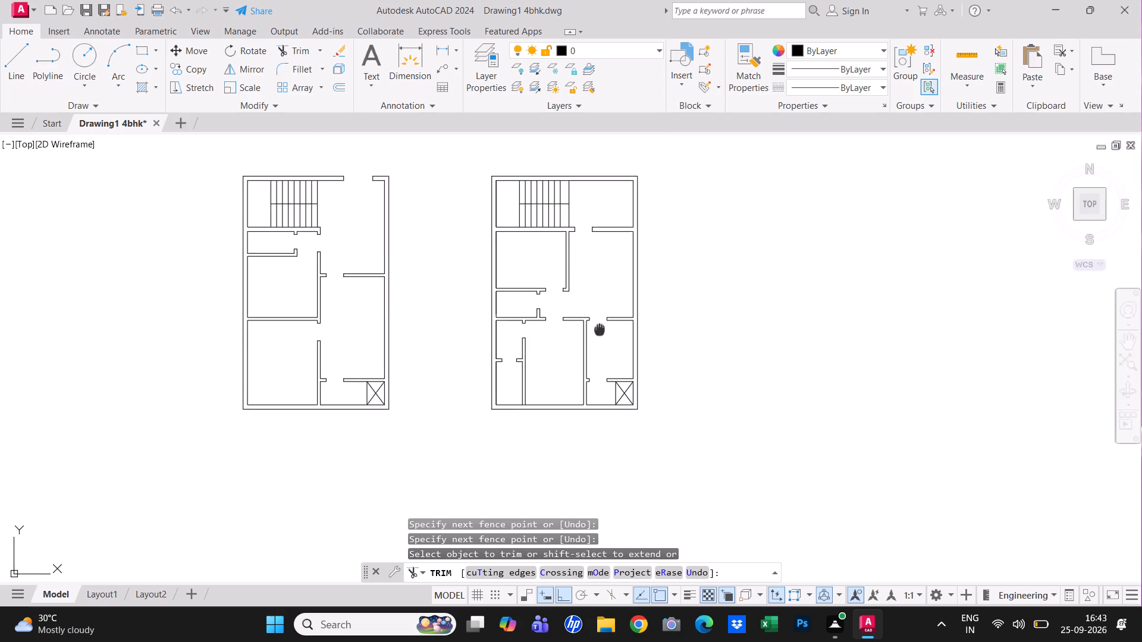
End the trimming and save the drawing with both floor plans.
{"action": "middle_click_drag", "start_coordinate": [600, 329], "coordinate": [676, 341]}
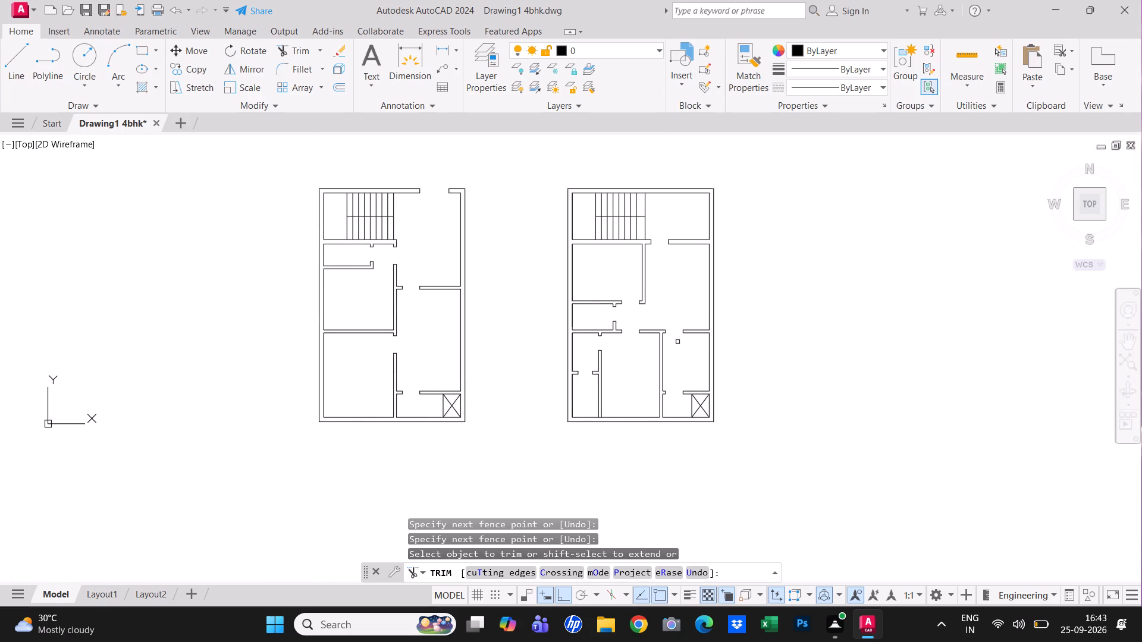
{"action": "key", "text": "Escape"}
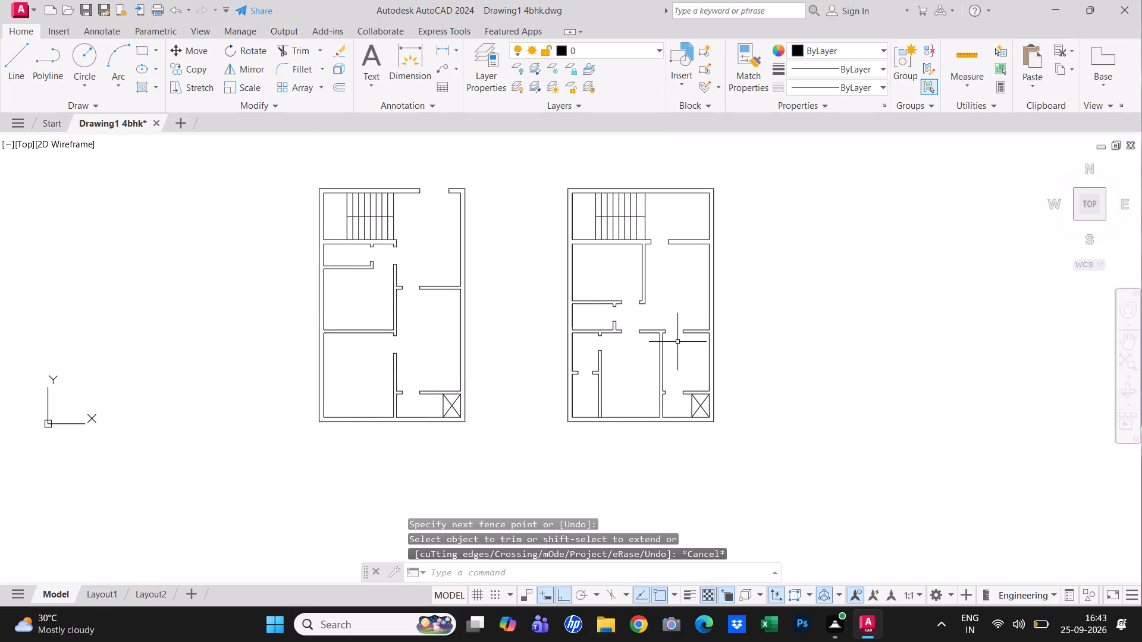
{"action": "scroll", "coordinate": [756, 408], "scroll_direction": "down", "scroll_amount": 2}
{"action": "middle_click_drag", "start_coordinate": [756, 408], "coordinate": [898, 389]}
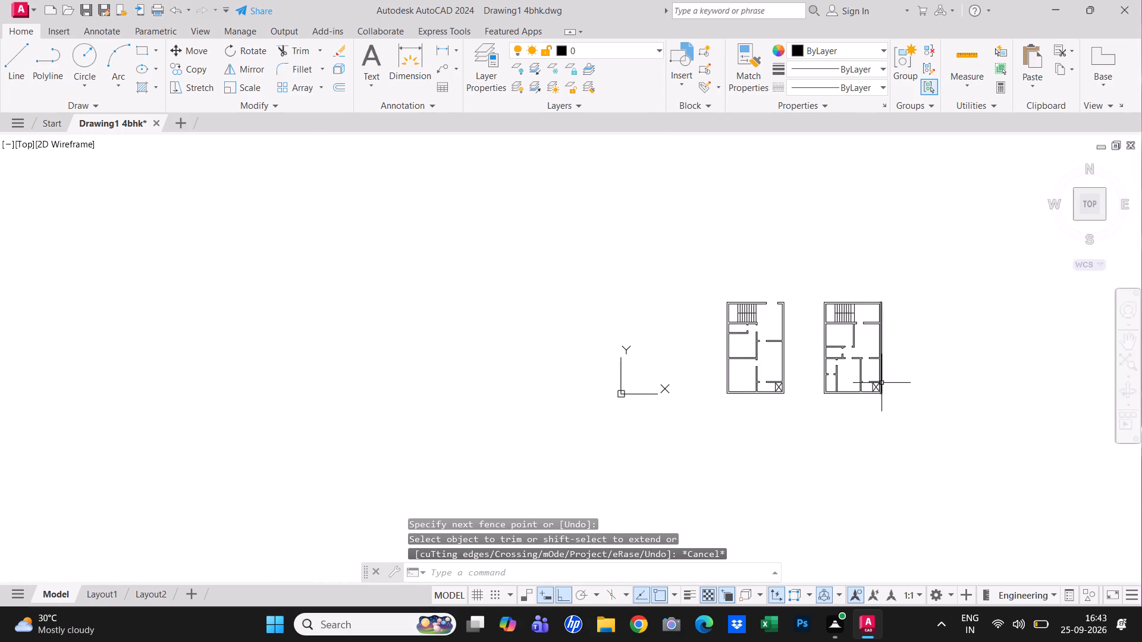
{"action": "key", "text": "ctrl+s"}
{"action": "scroll", "coordinate": [777, 395], "scroll_direction": "up", "scroll_amount": 1}
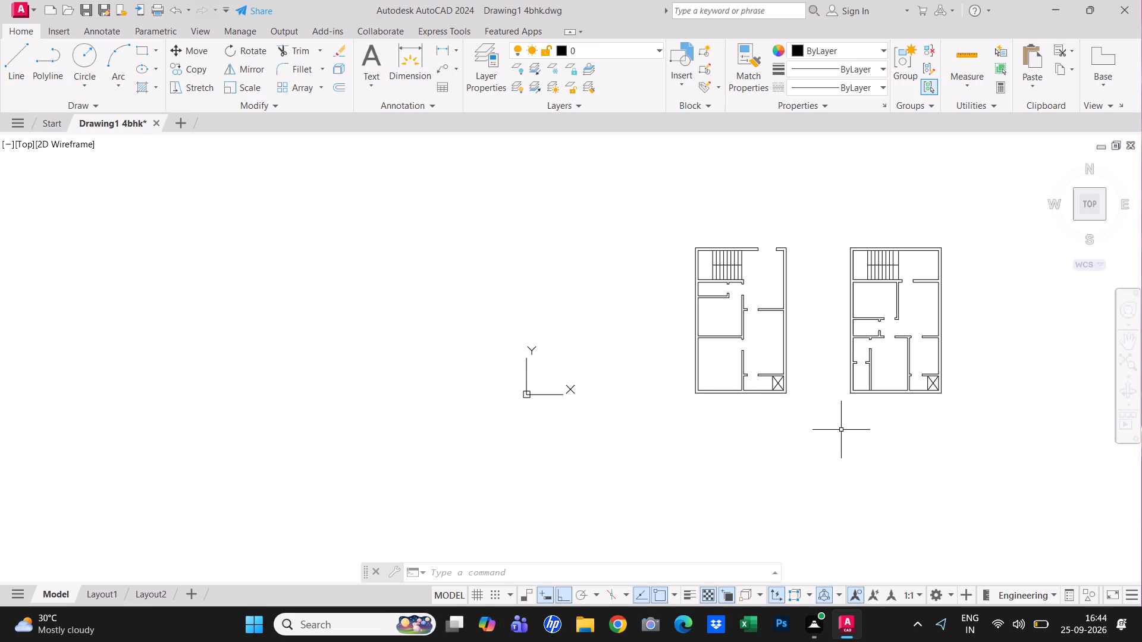
{"action": "key", "text": "space"}
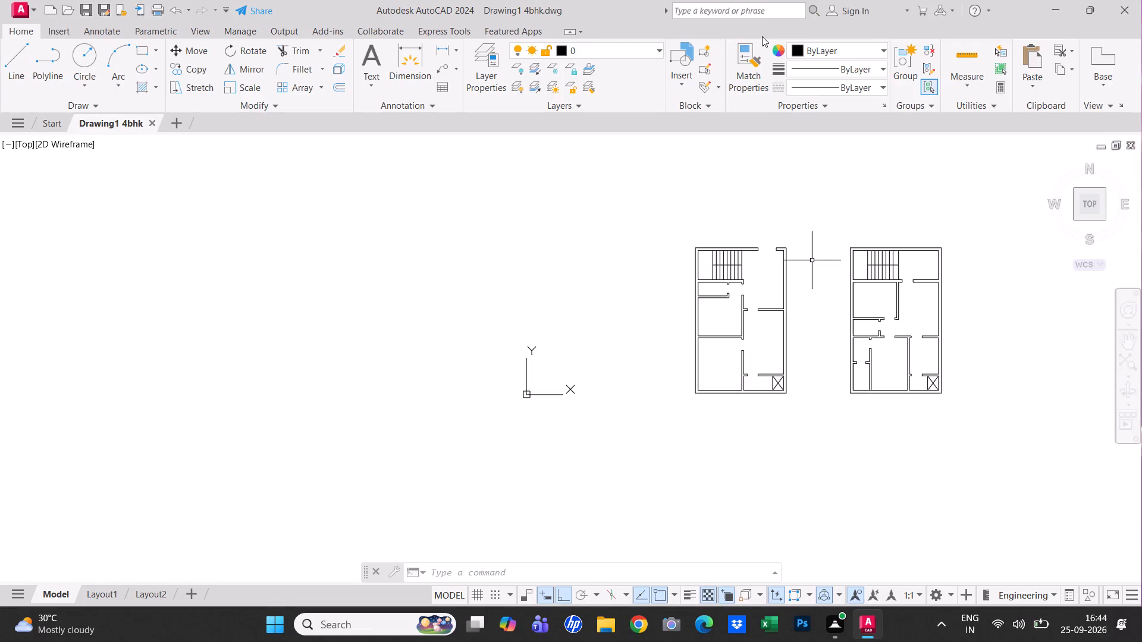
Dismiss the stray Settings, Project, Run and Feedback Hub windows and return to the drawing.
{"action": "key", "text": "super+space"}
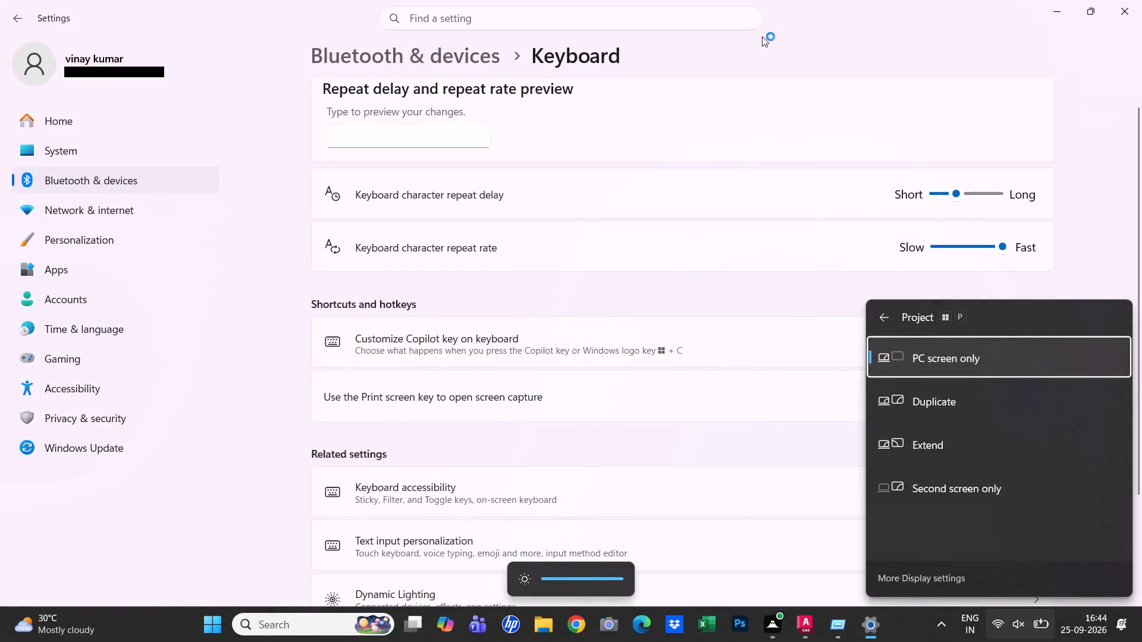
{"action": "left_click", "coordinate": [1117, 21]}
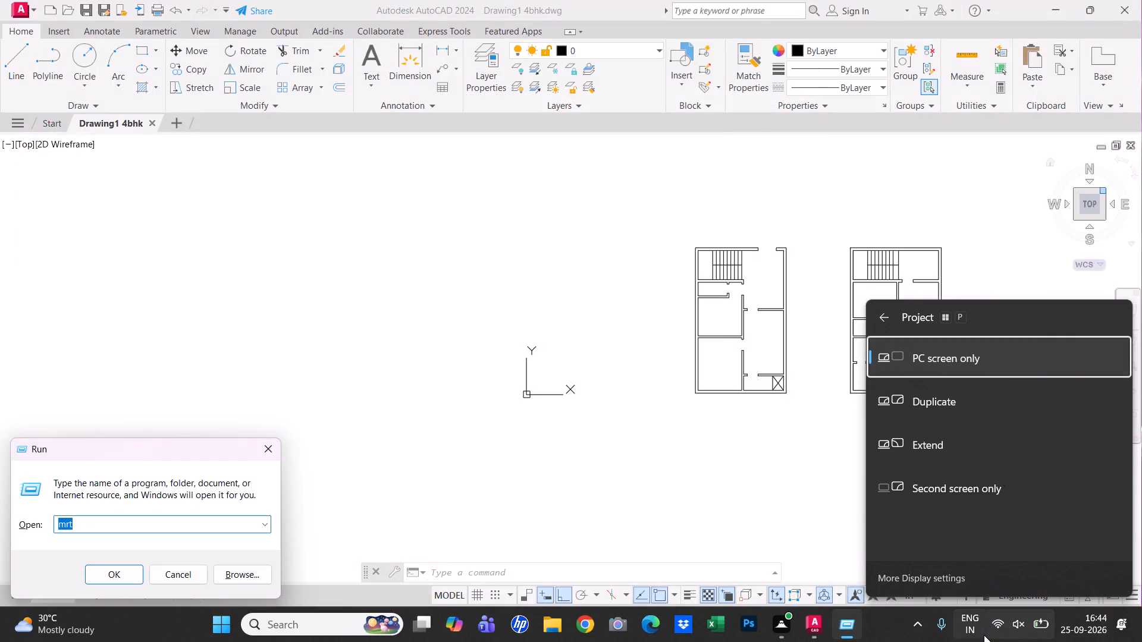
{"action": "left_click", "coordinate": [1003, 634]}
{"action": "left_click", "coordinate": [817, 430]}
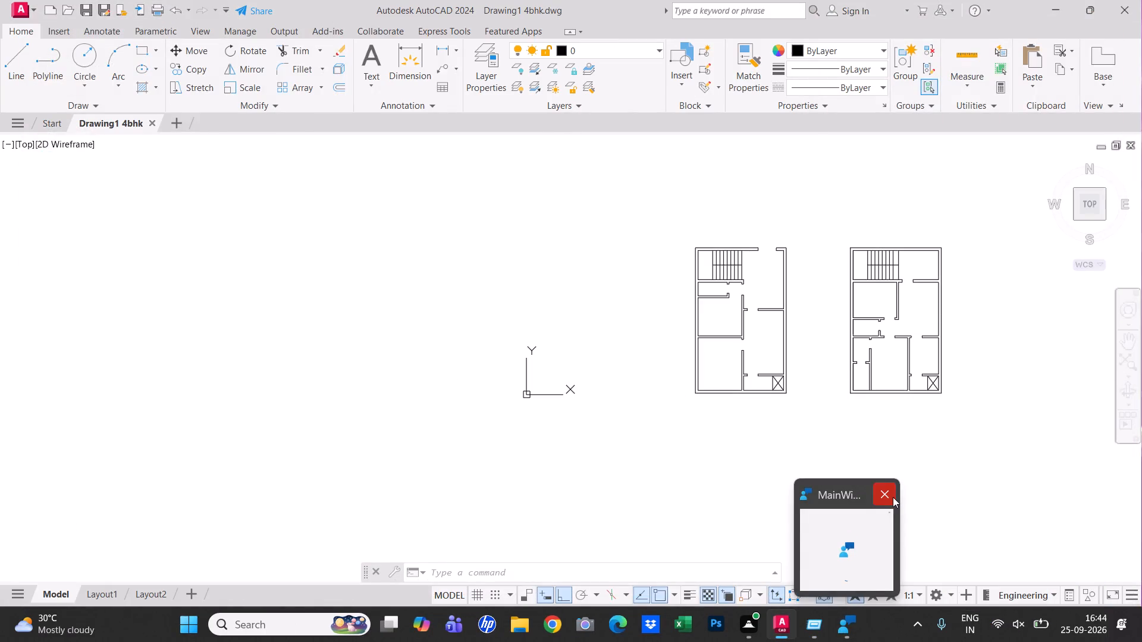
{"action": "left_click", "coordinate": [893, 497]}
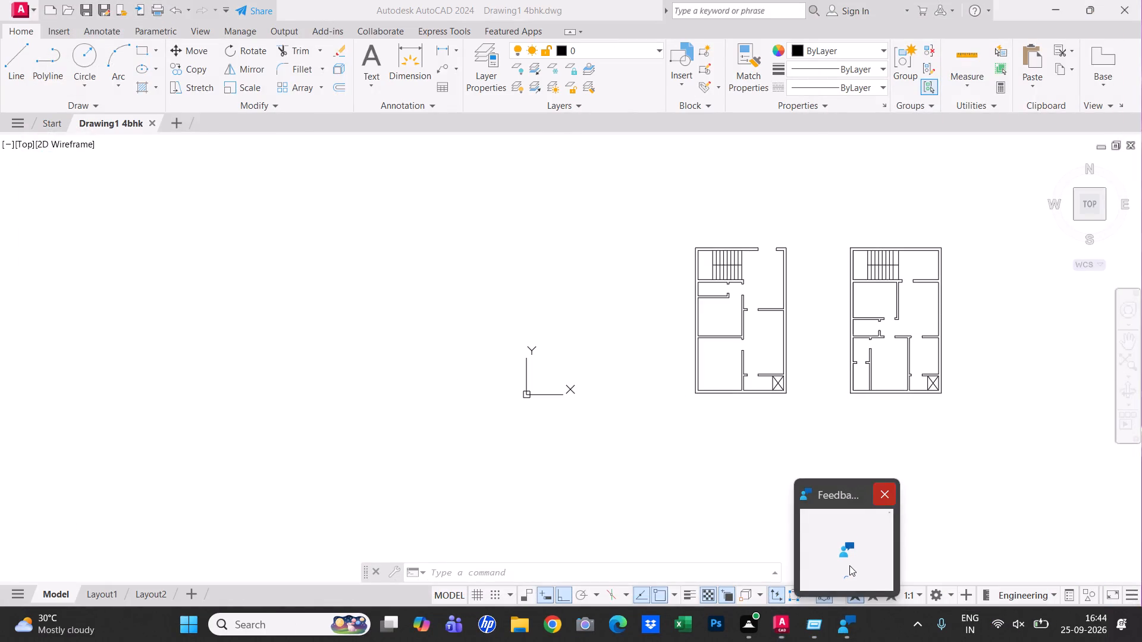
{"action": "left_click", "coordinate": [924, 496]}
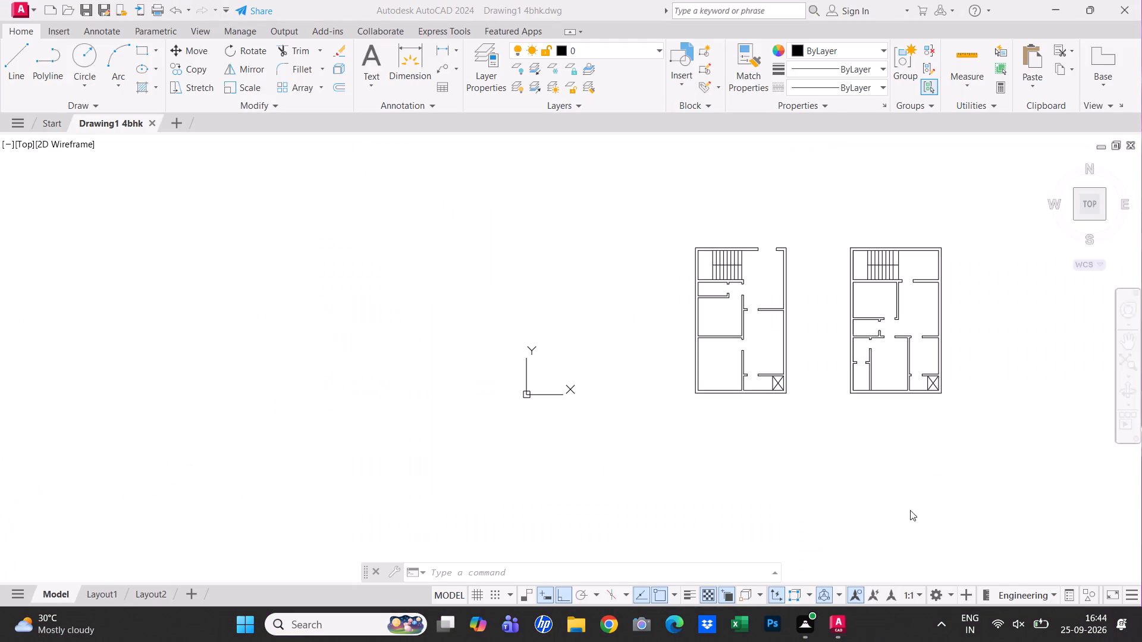
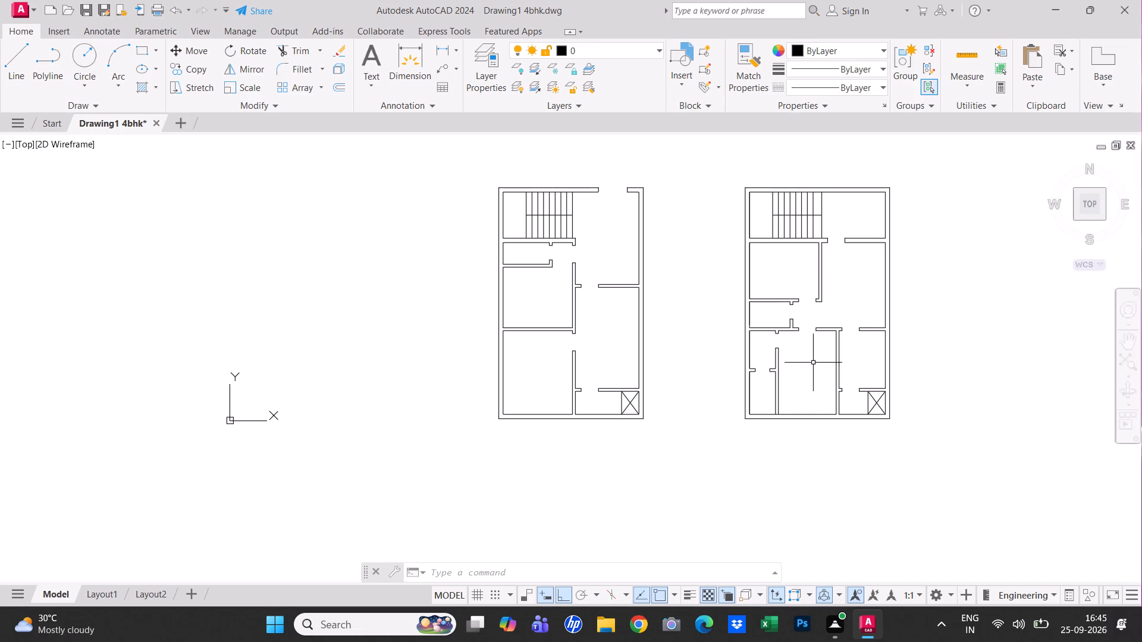
Draw a closed 6'6" wide by 5'6" high rectangle from lines in the empty space east of the two floor plans.
{"action": "scroll", "coordinate": [790, 371], "scroll_direction": "up", "scroll_amount": 1}
{"action": "scroll", "coordinate": [790, 371], "scroll_direction": "down", "scroll_amount": 2}
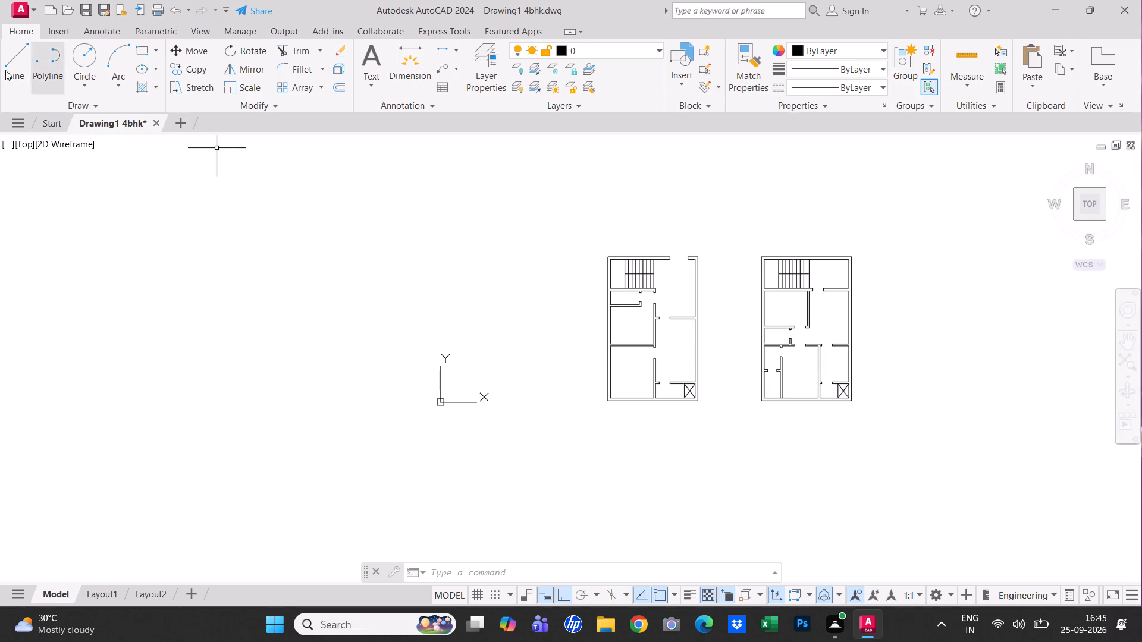
{"action": "left_click", "coordinate": [15, 56]}
{"action": "middle_click_drag", "start_coordinate": [890, 436], "coordinate": [719, 438]}
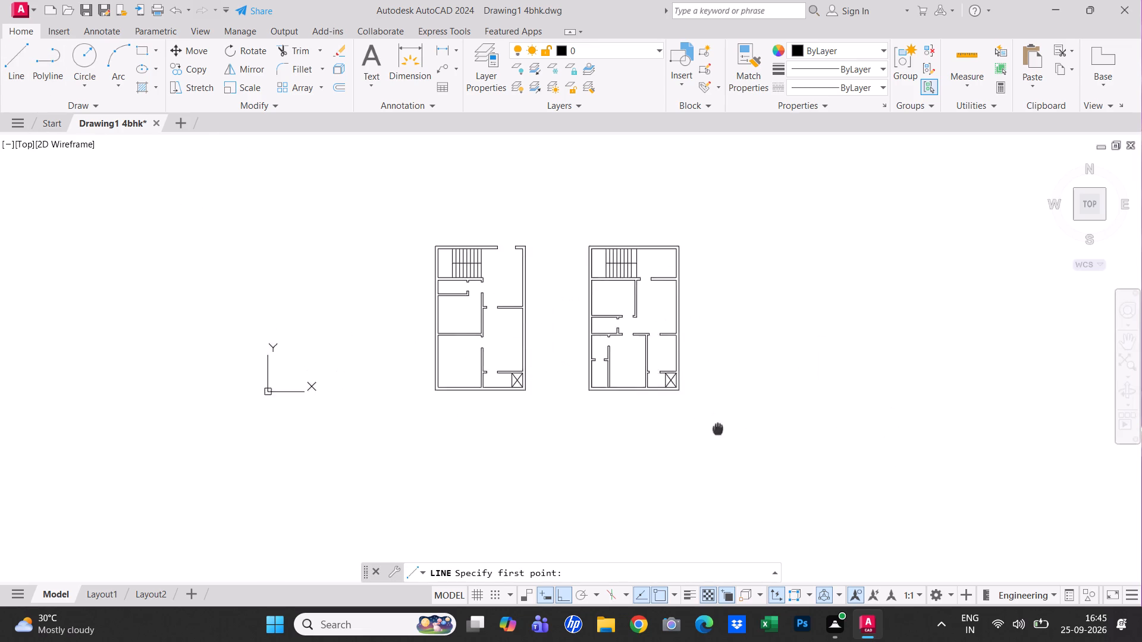
{"action": "middle_click_drag", "start_coordinate": [719, 438], "coordinate": [721, 446]}
{"action": "left_click", "coordinate": [937, 407]}
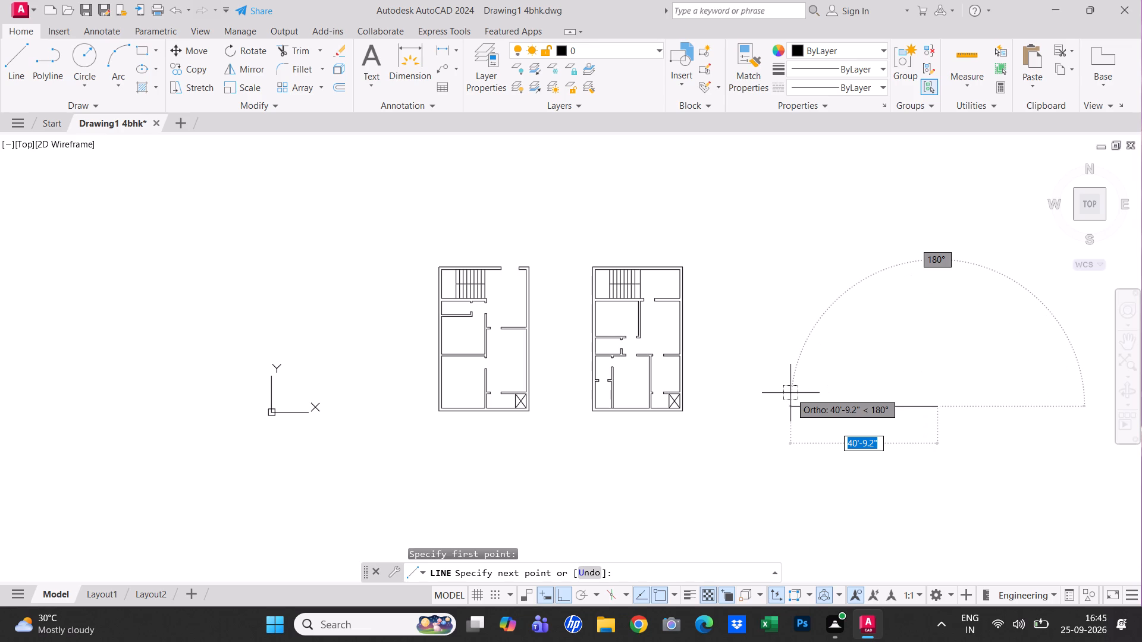
{"action": "type", "text": "6'6\""}
{"action": "key", "text": "Return"}
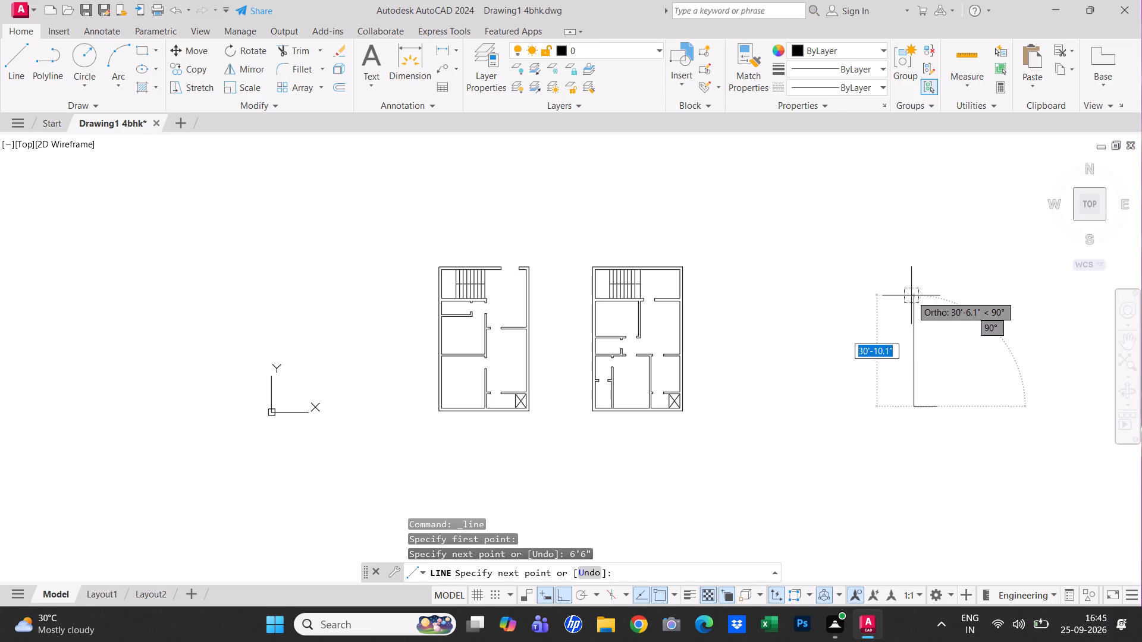
{"action": "key", "text": "5"}
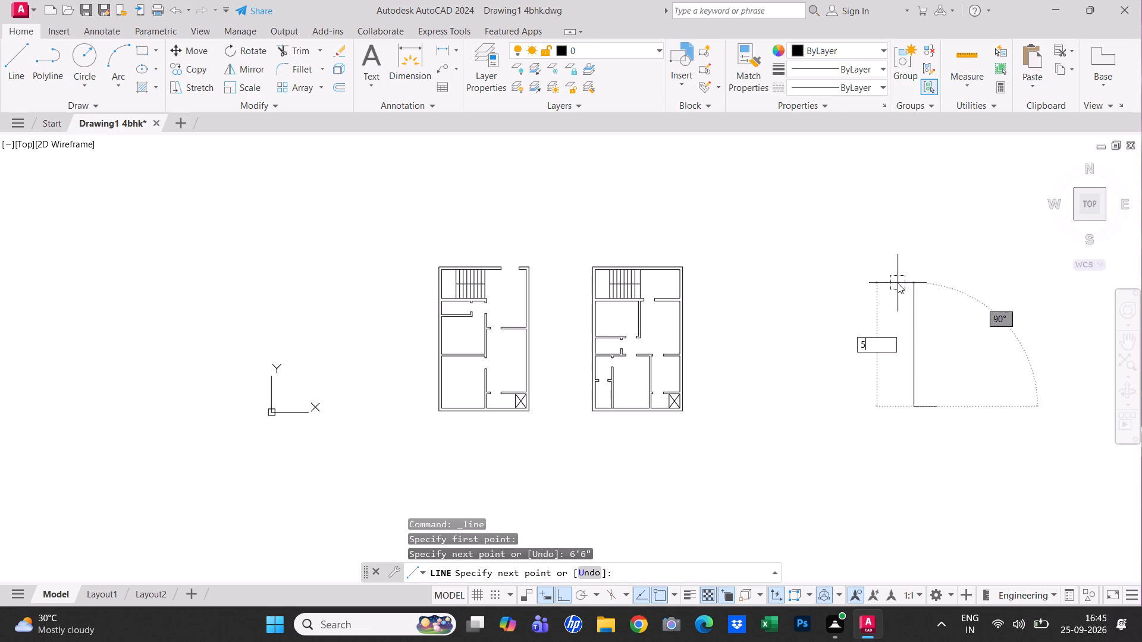
{"action": "type", "text": "'6\""}
{"action": "key", "text": "Return"}
{"action": "scroll", "coordinate": [980, 413], "scroll_direction": "up", "scroll_amount": 1}
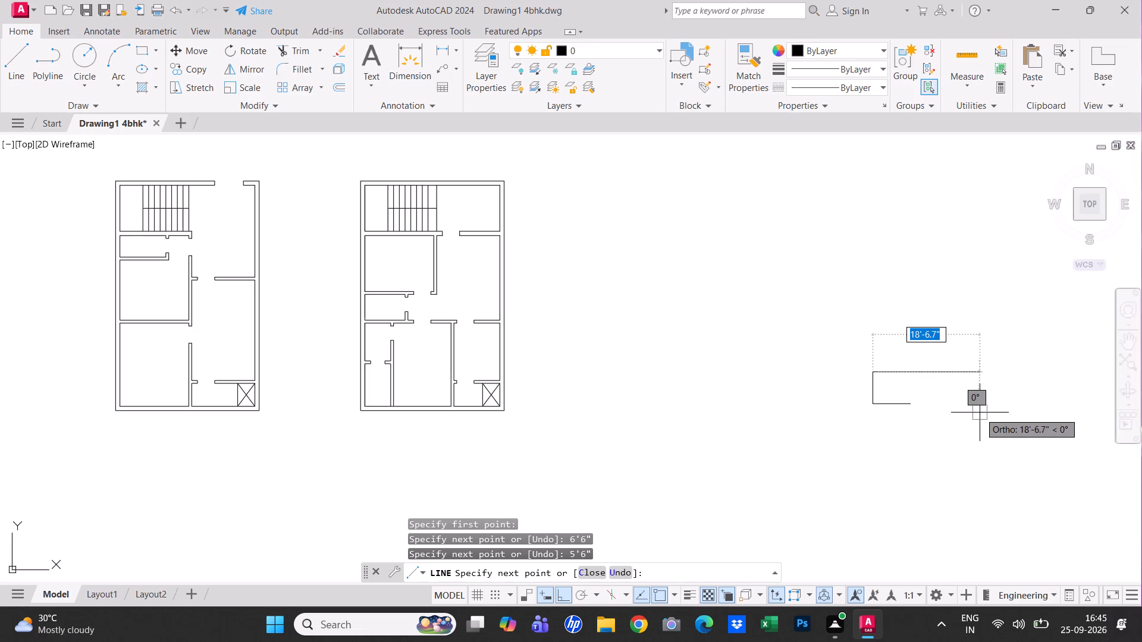
{"action": "type", "text": "6'6\""}
{"action": "key", "text": "Return"}
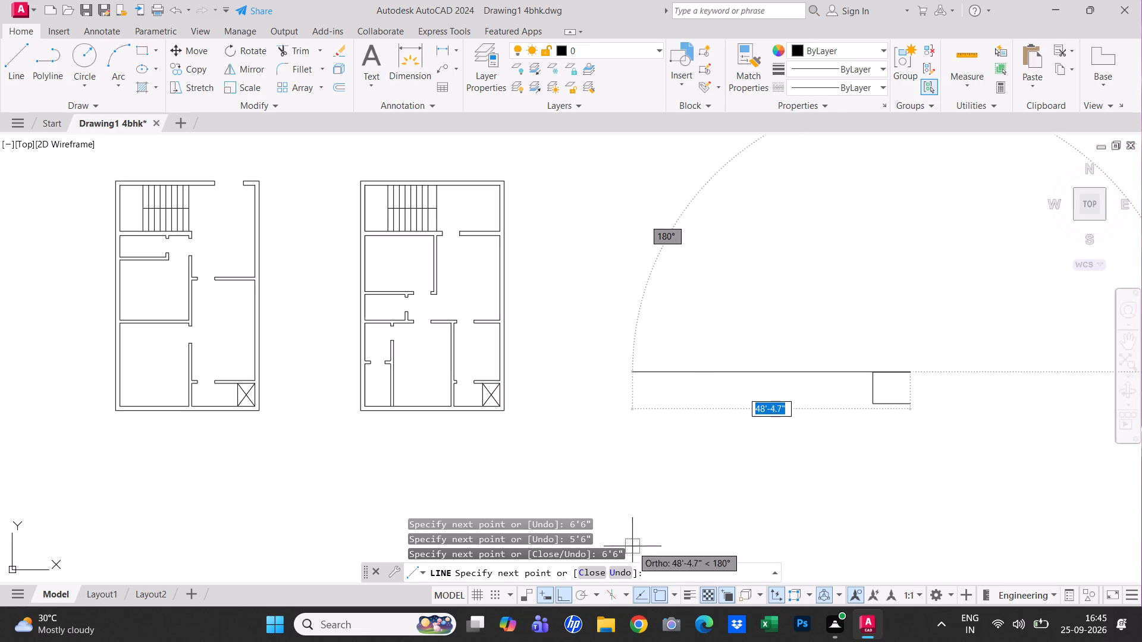
{"action": "left_click", "coordinate": [594, 572]}
{"action": "scroll", "coordinate": [921, 383], "scroll_direction": "up", "scroll_amount": 2}
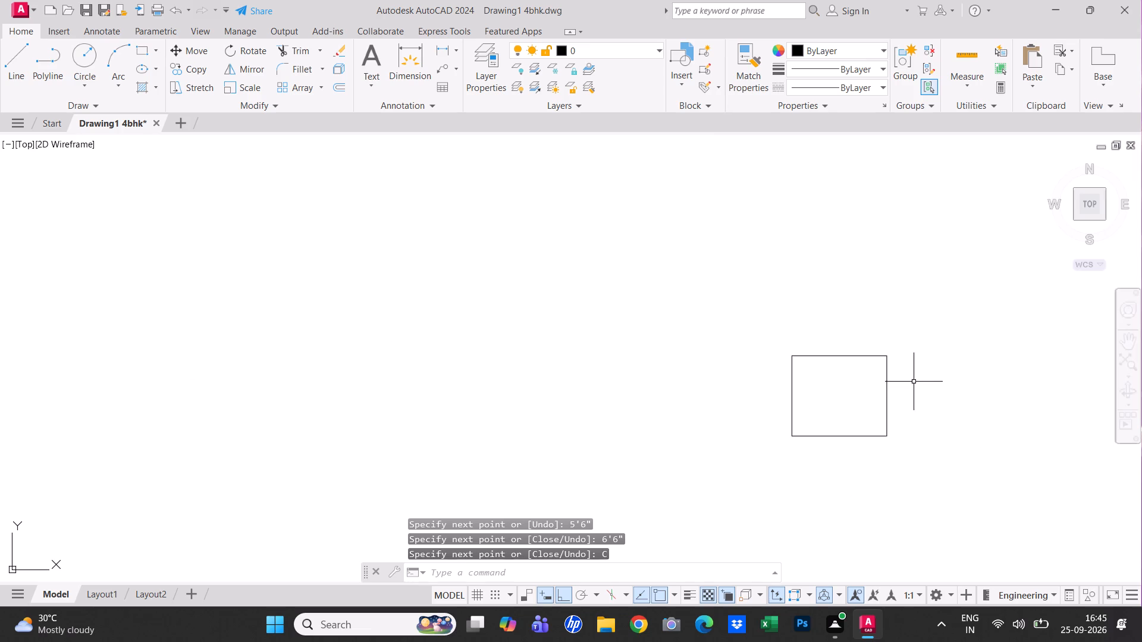
{"action": "scroll", "coordinate": [873, 395], "scroll_direction": "up", "scroll_amount": 1}
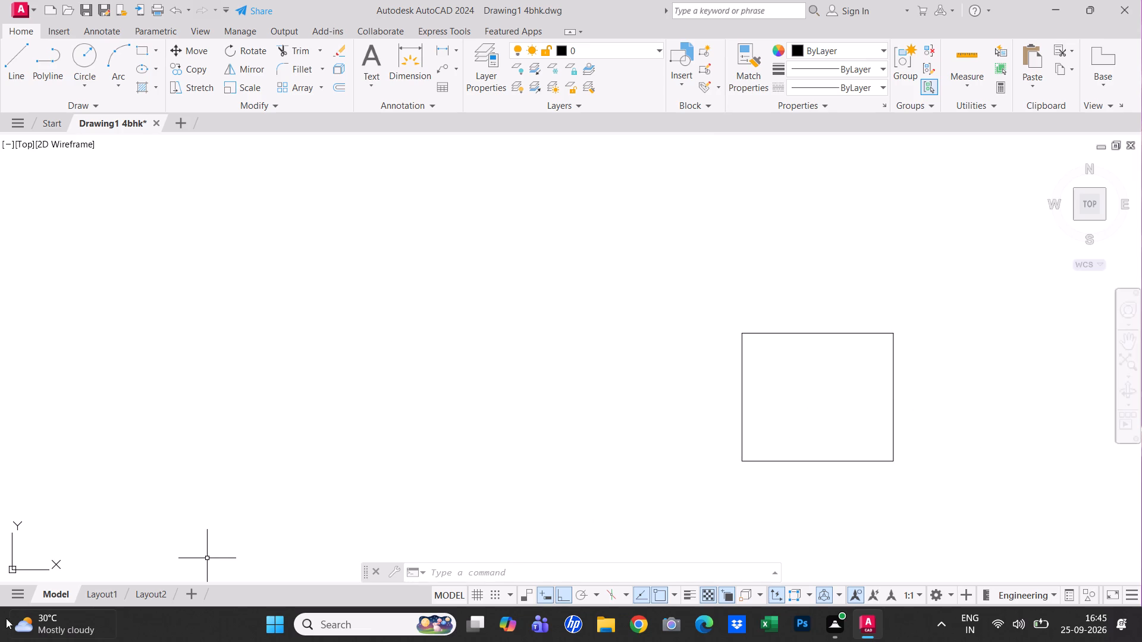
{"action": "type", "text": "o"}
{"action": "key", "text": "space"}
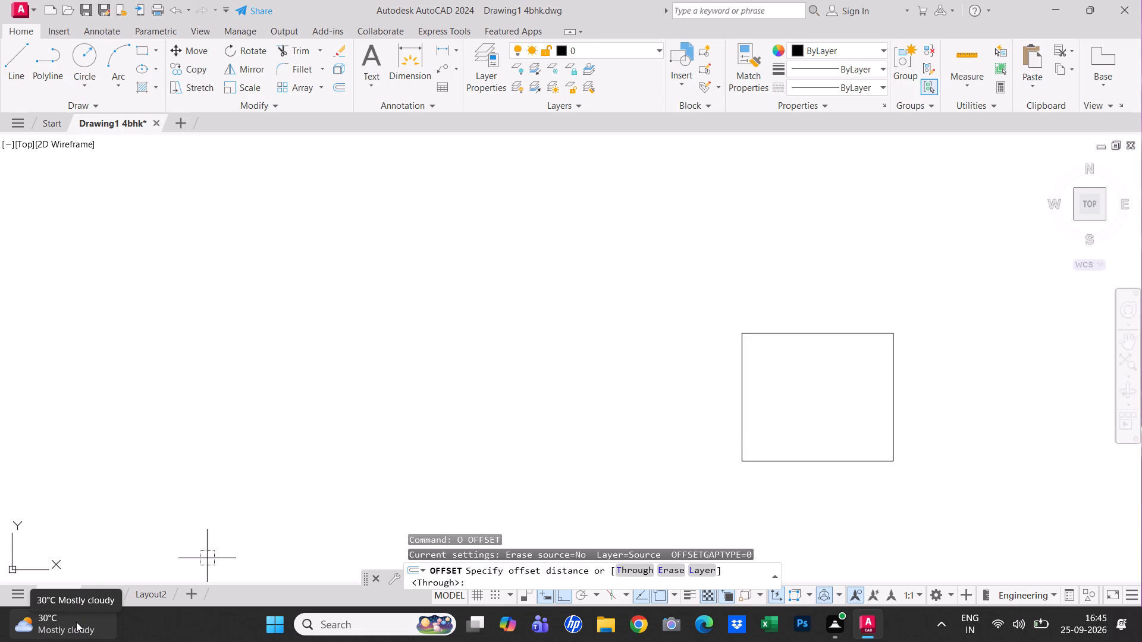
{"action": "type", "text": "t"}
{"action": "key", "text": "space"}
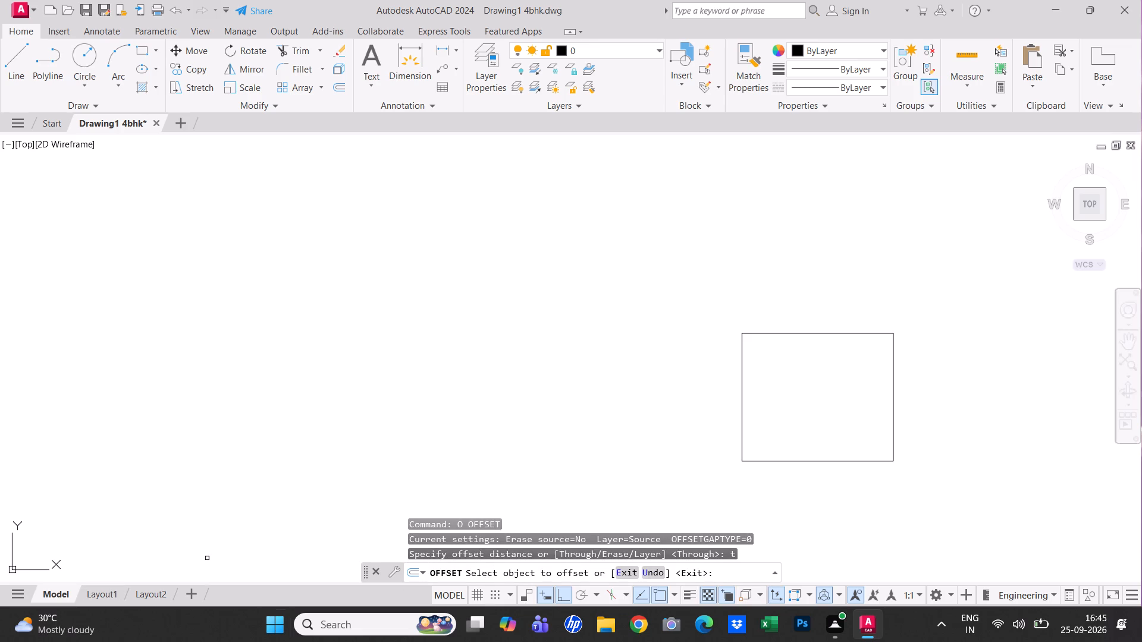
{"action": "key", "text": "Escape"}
Offset all four sides of the new rectangle 2" inward.
{"action": "type", "text": "o"}
{"action": "key", "text": "space"}
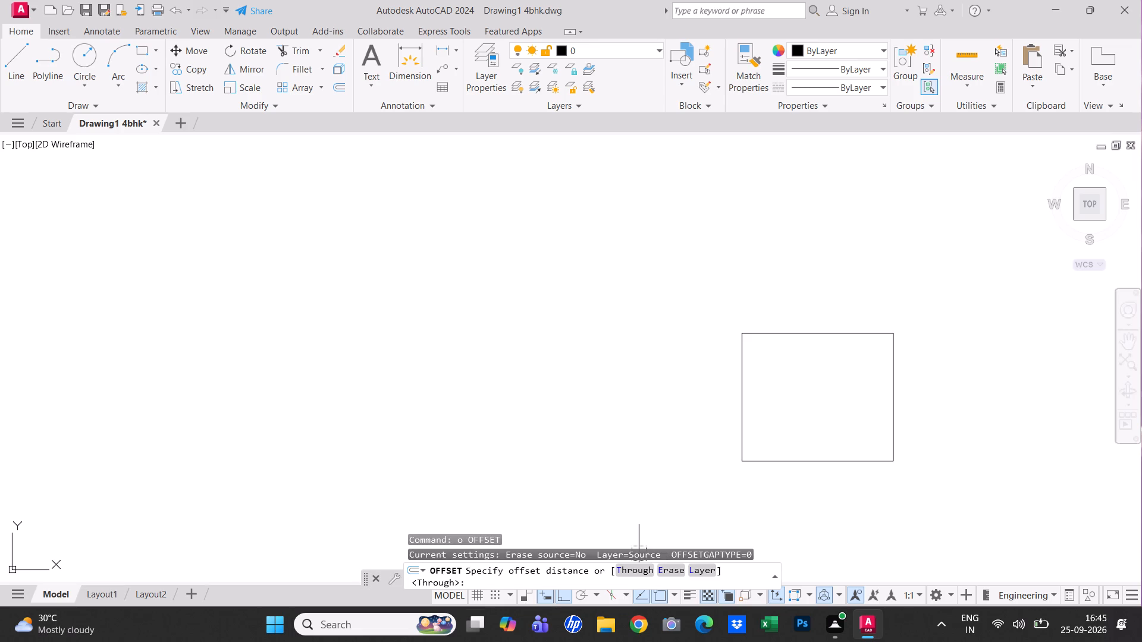
{"action": "type", "text": "2\""}
{"action": "key", "text": "Return"}
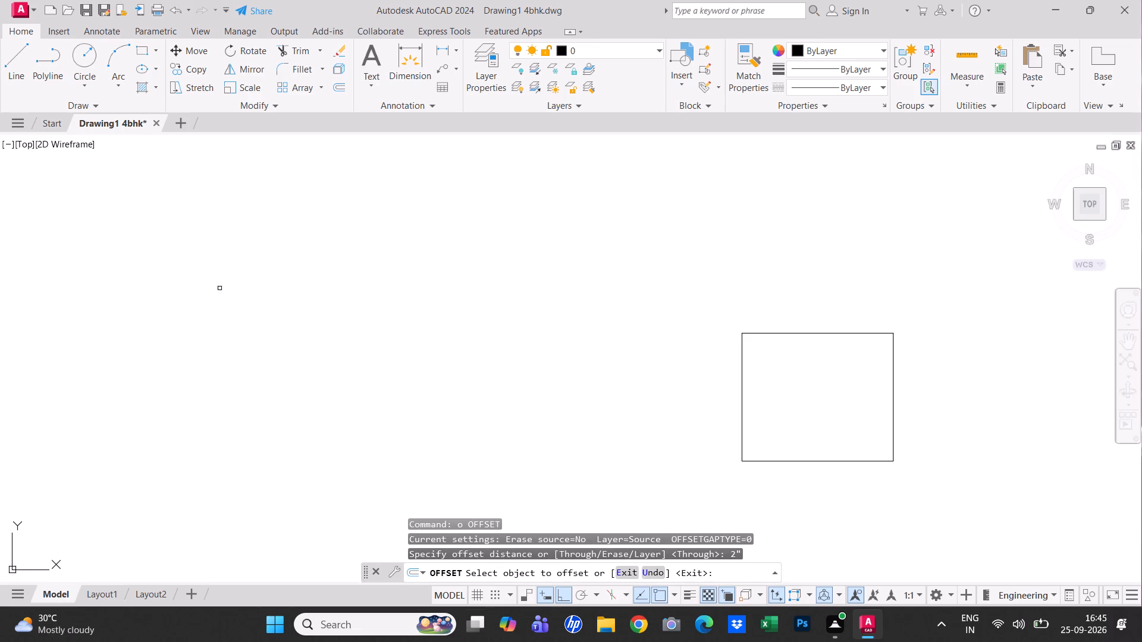
{"action": "left_click", "coordinate": [818, 335]}
{"action": "left_click", "coordinate": [827, 371]}
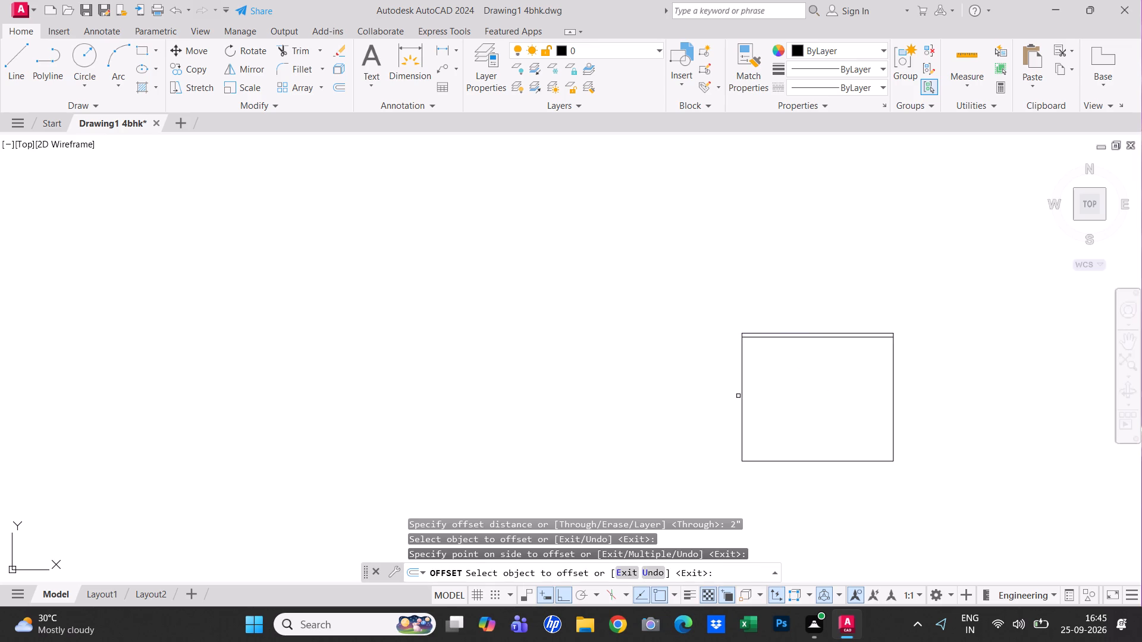
{"action": "left_click", "coordinate": [742, 396]}
{"action": "left_click", "coordinate": [845, 384]}
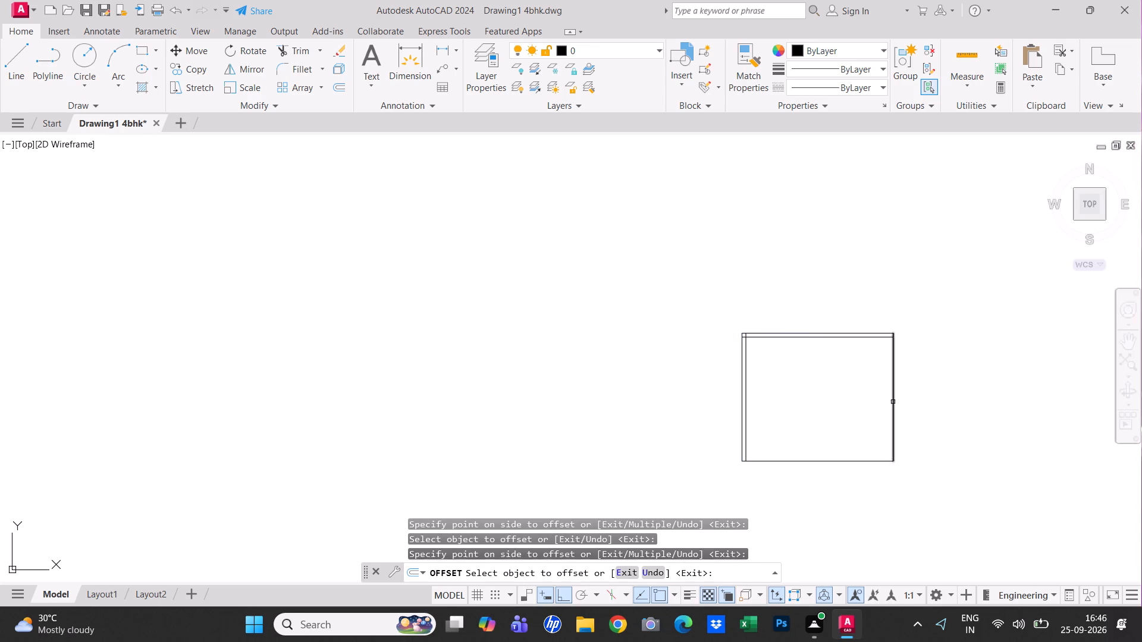
{"action": "left_click", "coordinate": [895, 401]}
{"action": "left_click", "coordinate": [773, 402]}
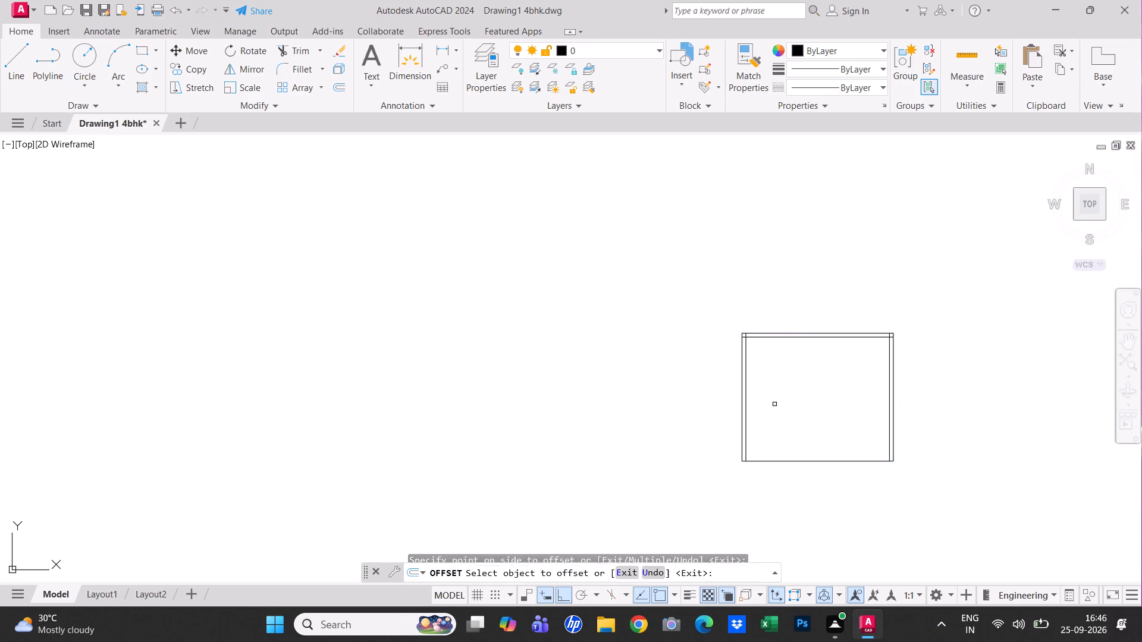
{"action": "left_click_drag", "start_coordinate": [847, 460], "coordinate": [842, 456]}
{"action": "left_click", "coordinate": [846, 395]}
{"action": "scroll", "coordinate": [828, 413], "scroll_direction": "down", "scroll_amount": 1}
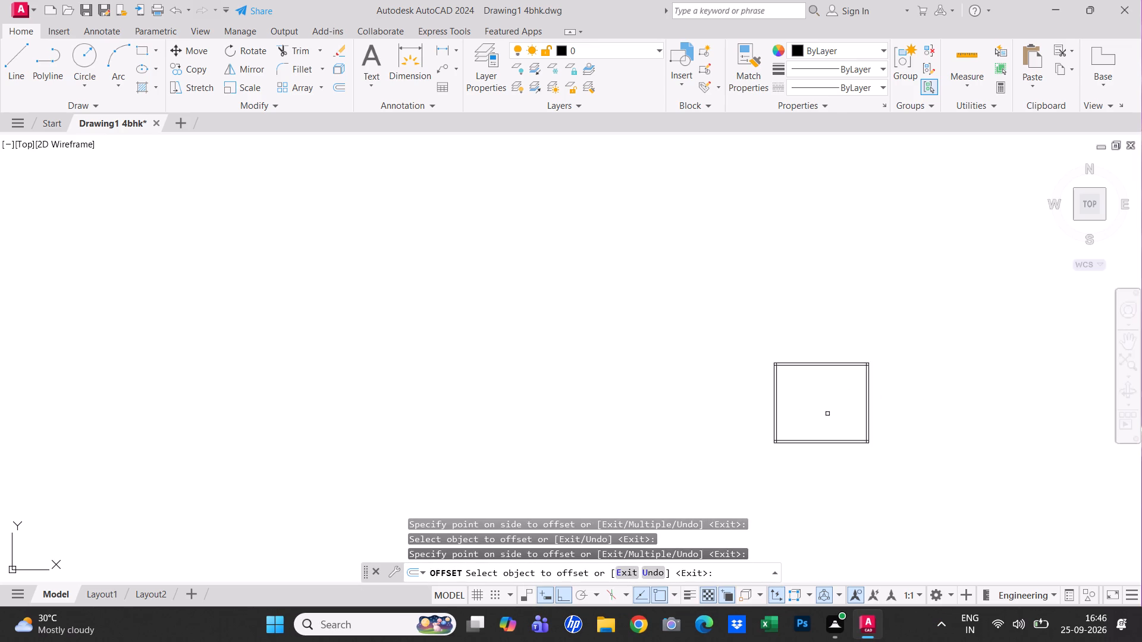
{"action": "scroll", "coordinate": [790, 380], "scroll_direction": "up", "scroll_amount": 1}
{"action": "key", "text": "Escape"}
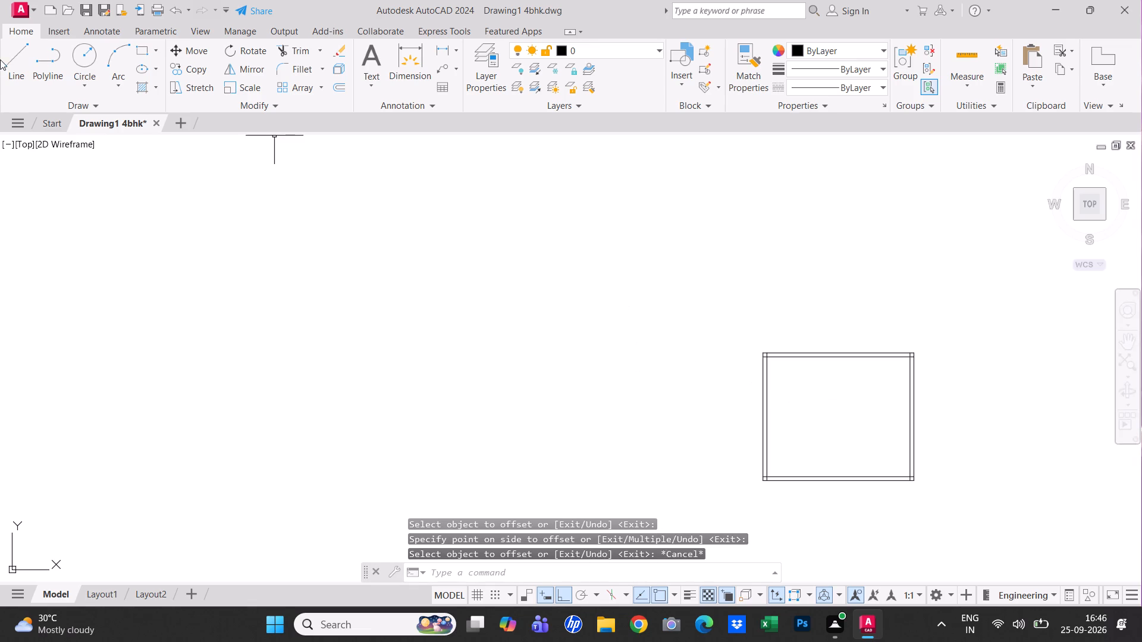
Draw a horizontal line from the midpoint of the inner right side across the rectangle and past its left side.
{"action": "left_click", "coordinate": [8, 62]}
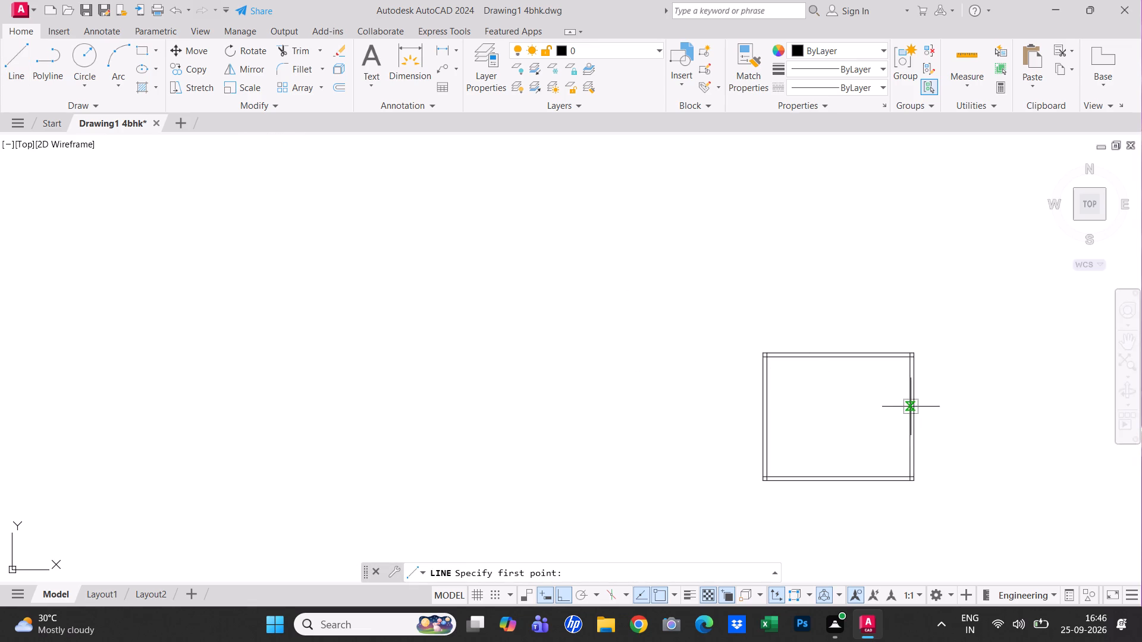
{"action": "left_click", "coordinate": [911, 416]}
{"action": "left_click", "coordinate": [695, 412]}
{"action": "key", "text": "Escape"}
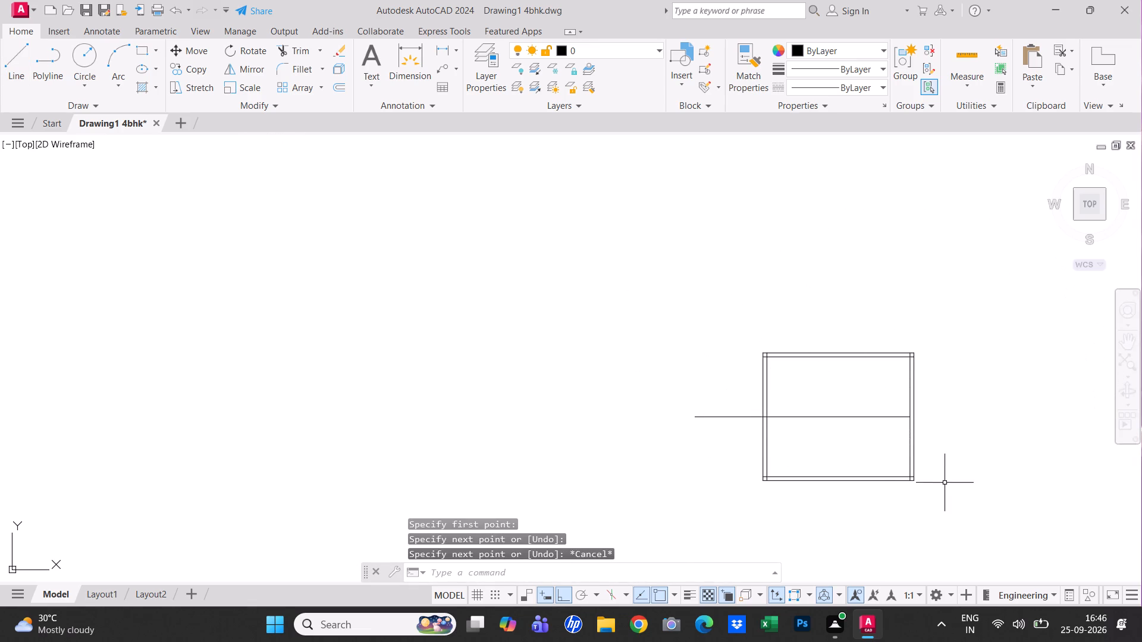
{"action": "scroll", "coordinate": [868, 450], "scroll_direction": "up", "scroll_amount": 1}
{"action": "key", "text": "Escape"}
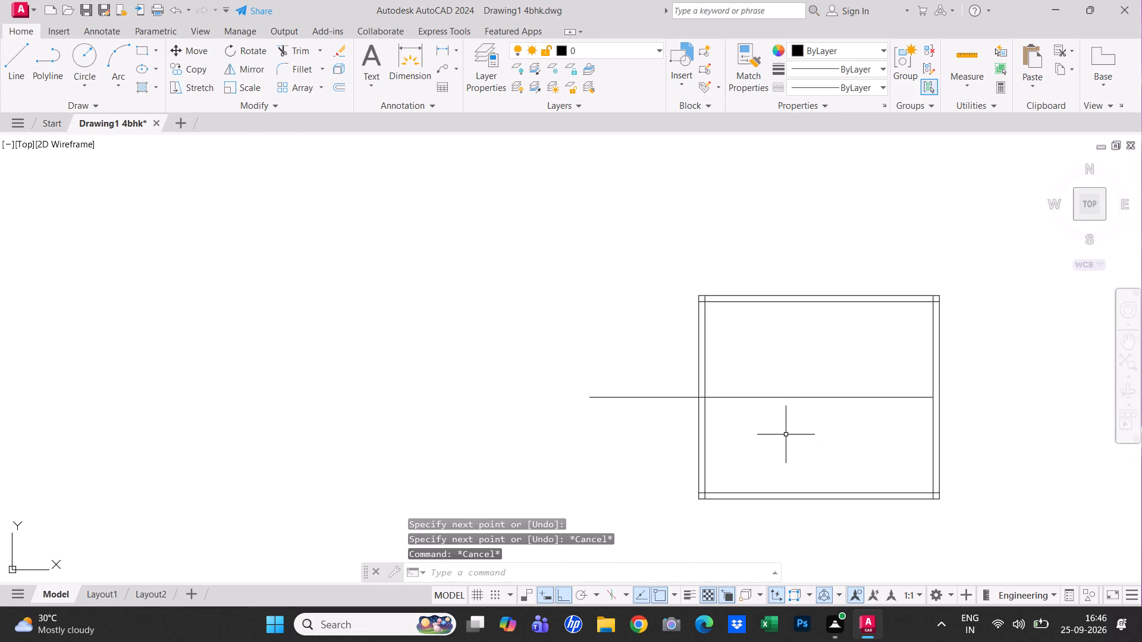
Offset the inner left vertical line 2'3" into the rectangle as a divider.
{"action": "type", "text": "o"}
{"action": "key", "text": "space"}
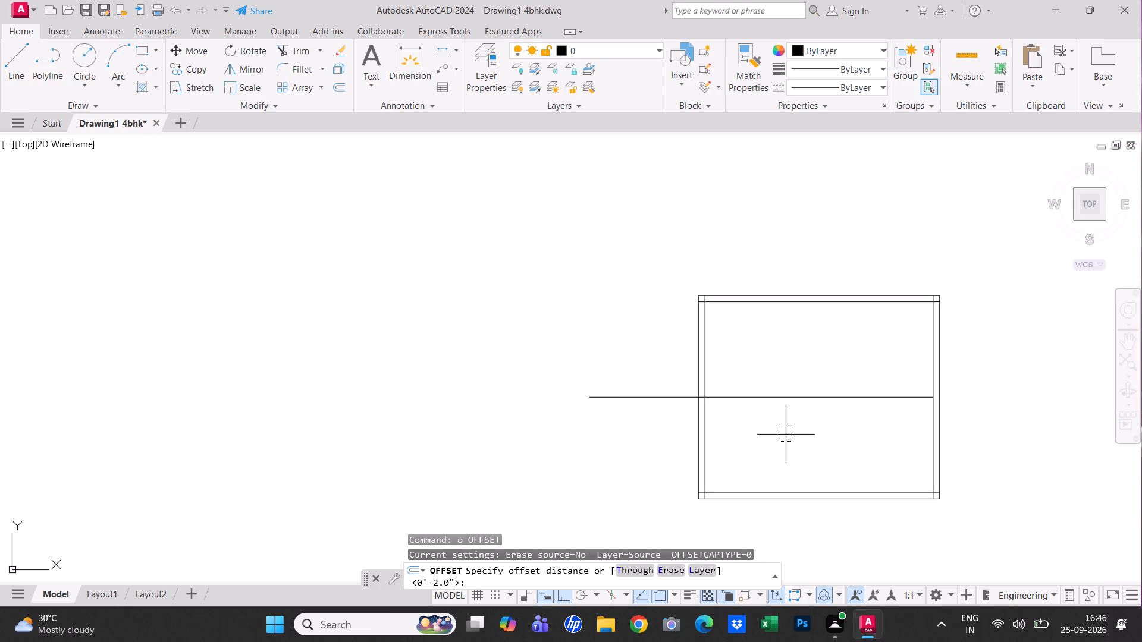
{"action": "type", "text": "2'"}
{"action": "type", "text": "3\""}
{"action": "key", "text": "Return"}
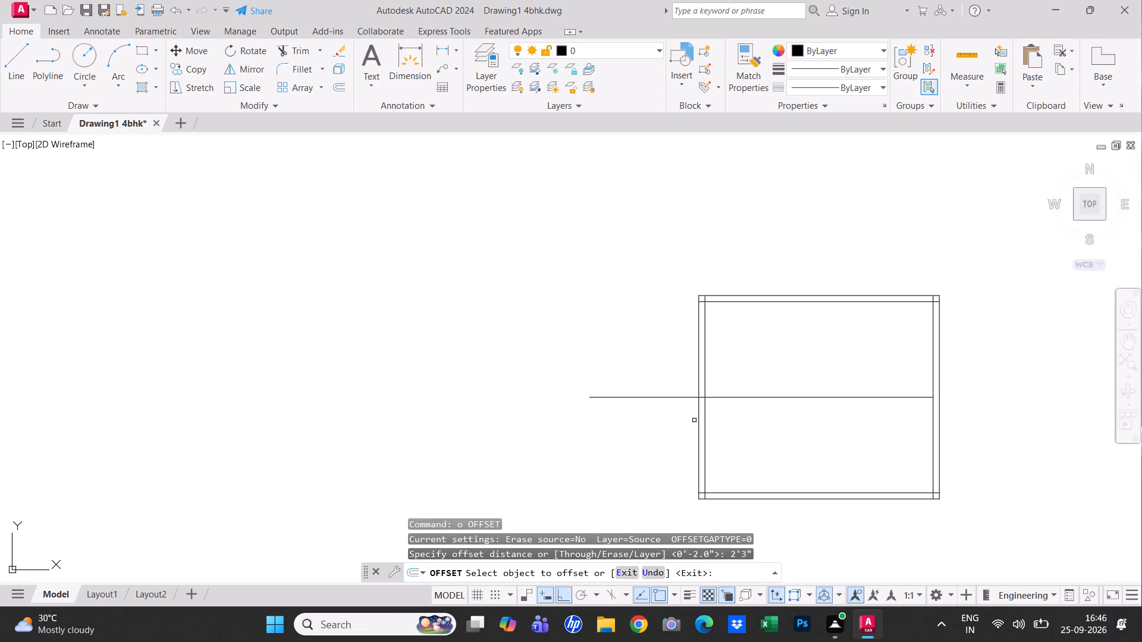
{"action": "left_click_drag", "start_coordinate": [703, 422], "coordinate": [719, 426]}
{"action": "left_click", "coordinate": [771, 435]}
{"action": "key", "text": "Escape"}
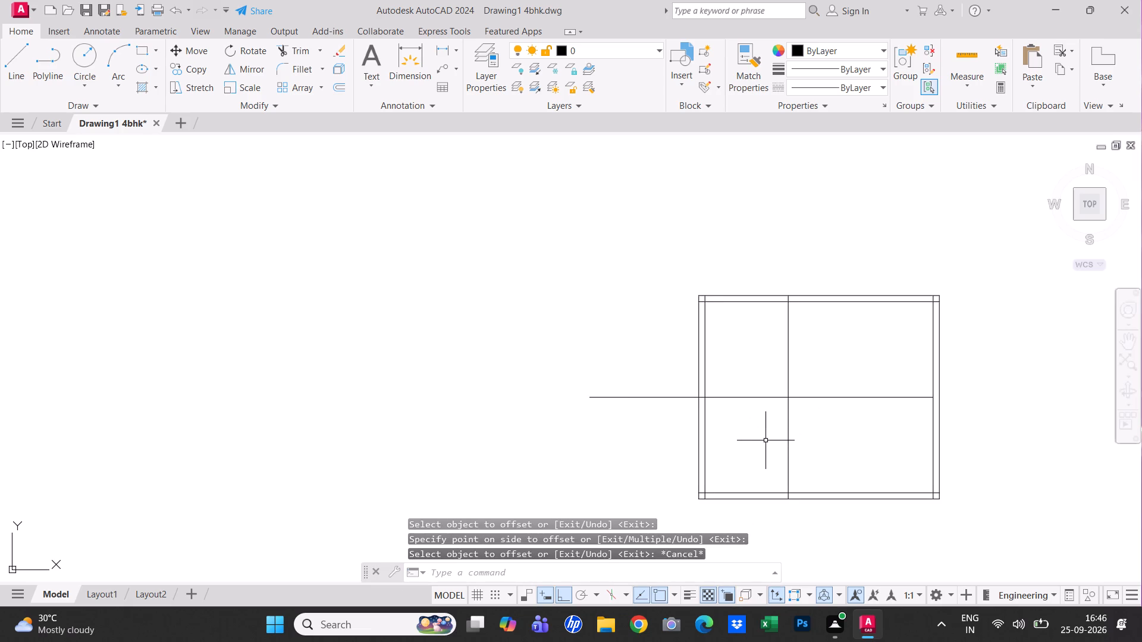
{"action": "key", "text": "Escape"}
{"action": "key", "text": "Escape"}
{"action": "key", "text": "Escape"}
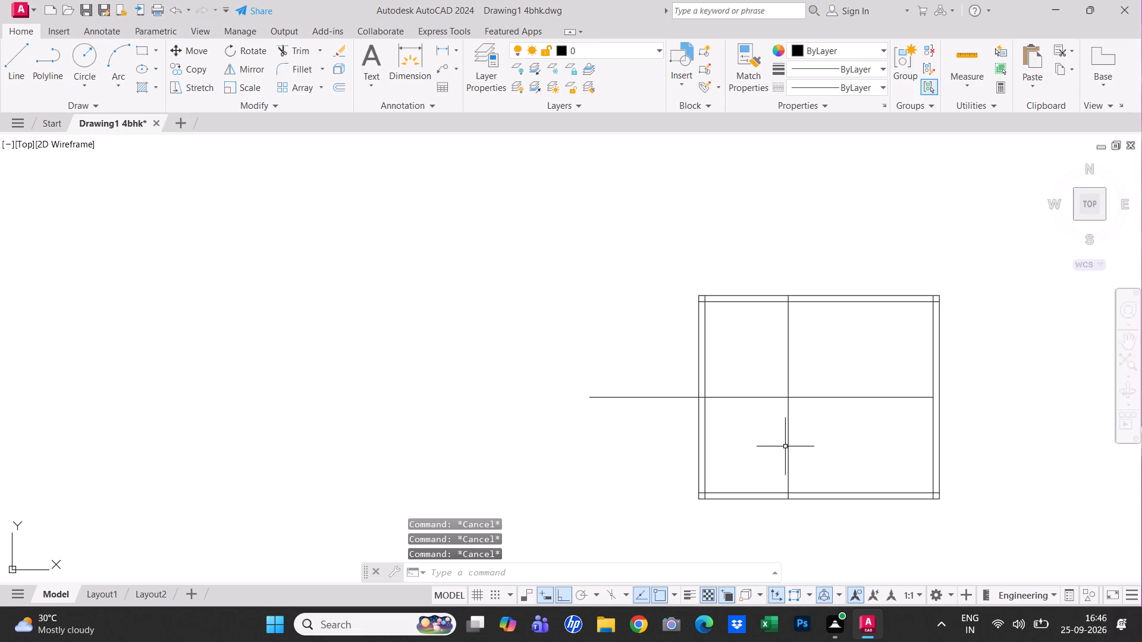
{"action": "key", "text": "Escape"}
{"action": "key", "text": "Escape"}
Trim the horizontal midline outside the rectangle and between the inner left side and the vertical divider.
{"action": "type", "text": "tr"}
{"action": "key", "text": "space"}
{"action": "left_click", "coordinate": [660, 438]}
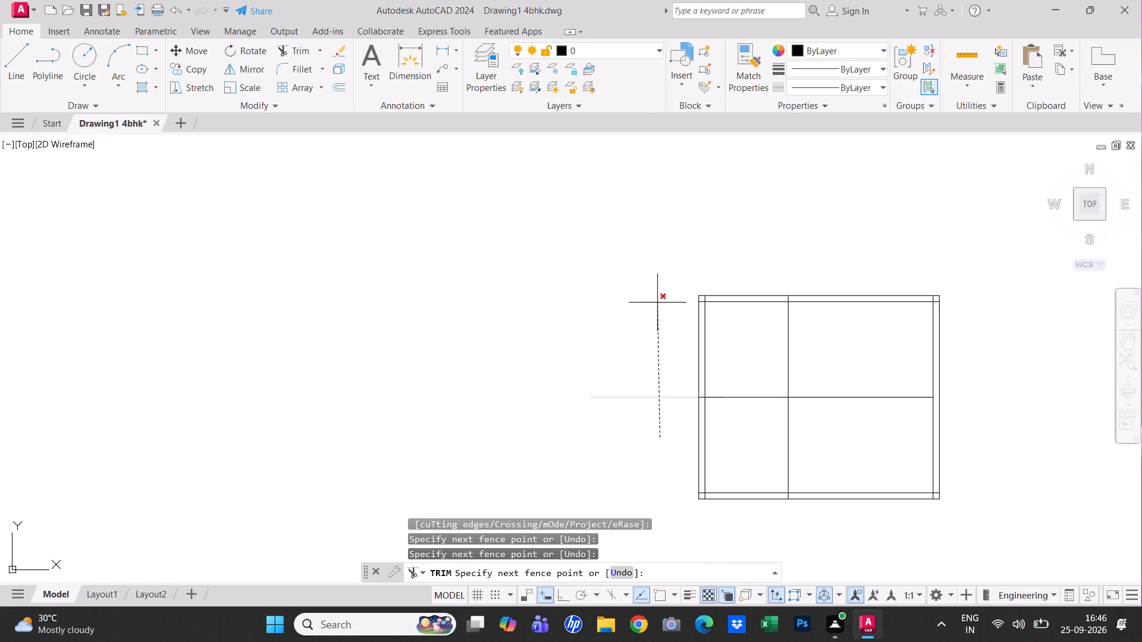
{"action": "left_click", "coordinate": [660, 295]}
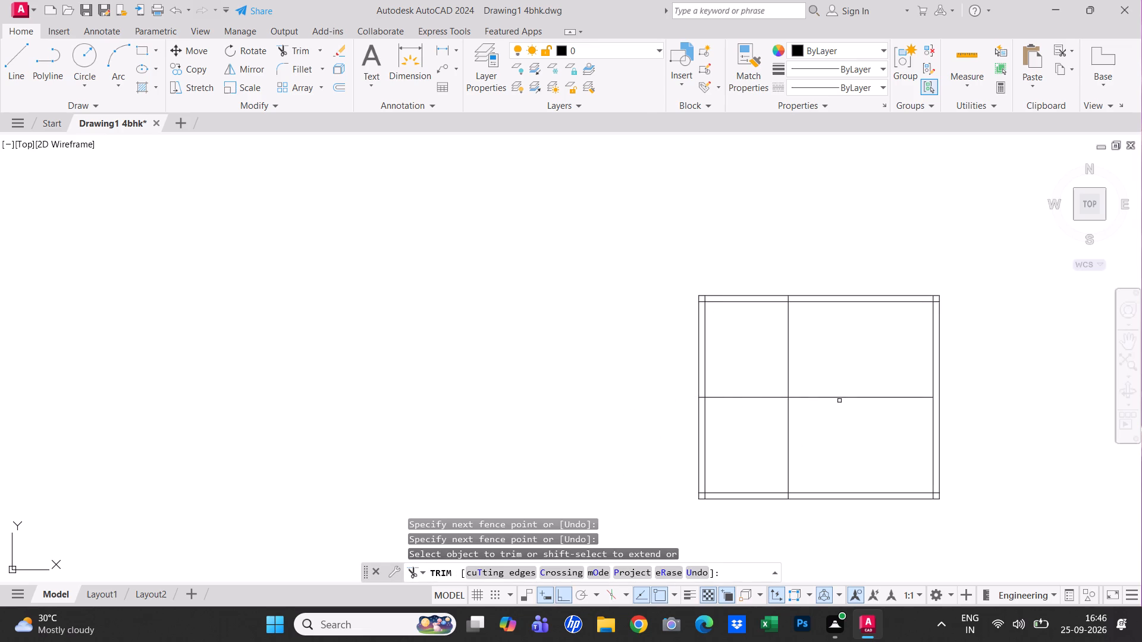
{"action": "left_click", "coordinate": [768, 395]}
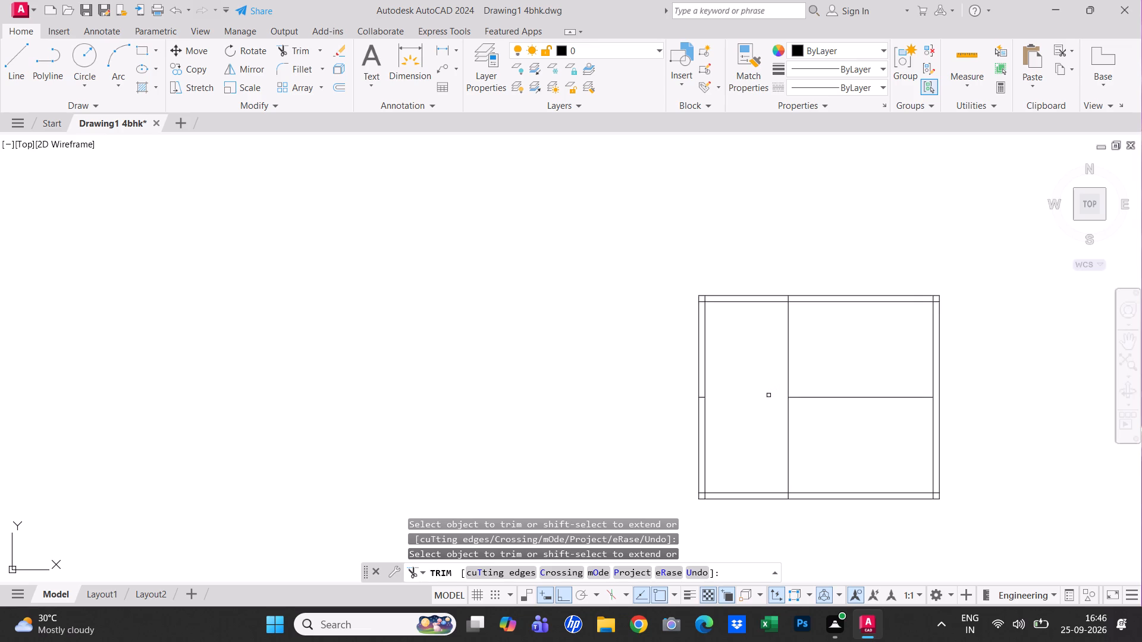
Trim the overlapping border lines at both upper corners and the divider's end inside the top border.
{"action": "scroll", "coordinate": [695, 269], "scroll_direction": "up", "scroll_amount": 3}
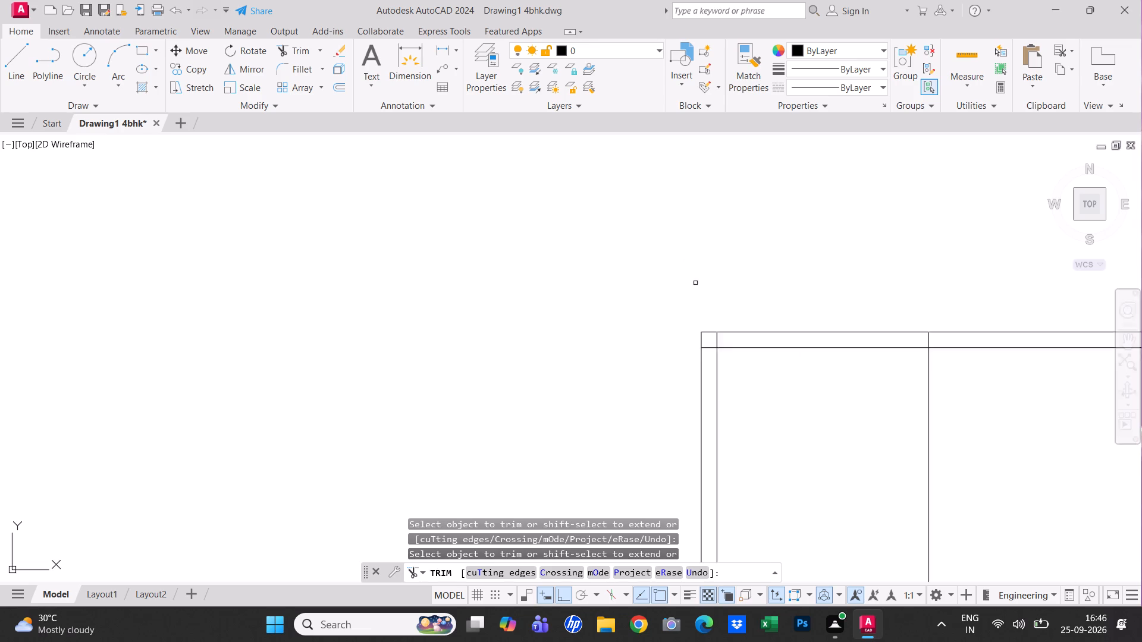
{"action": "left_click", "coordinate": [721, 395]}
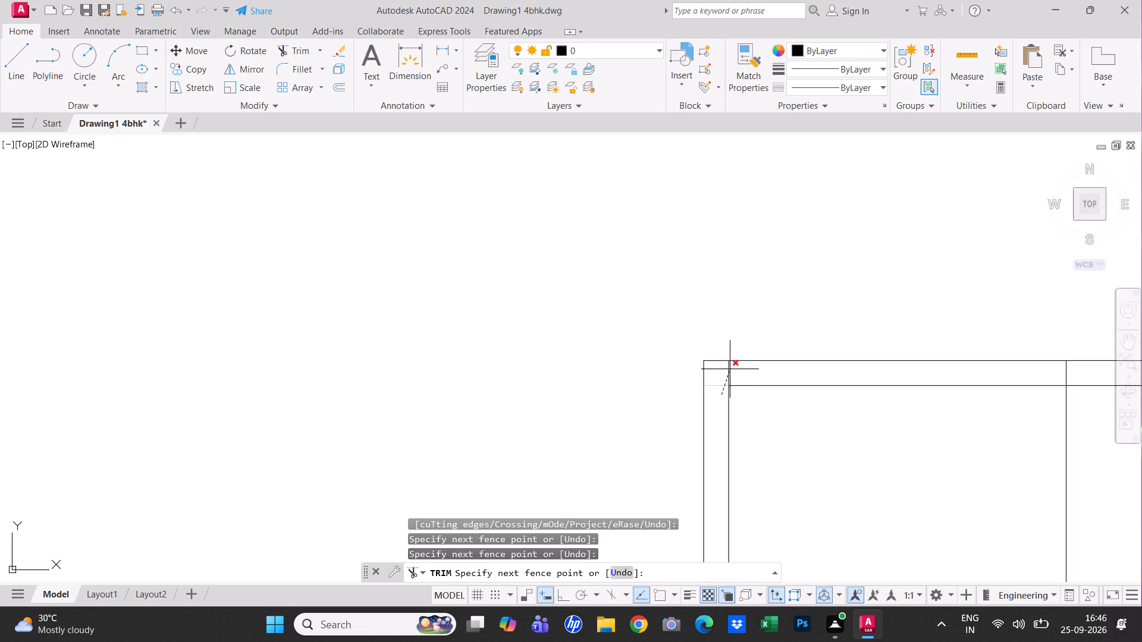
{"action": "left_click", "coordinate": [730, 370]}
{"action": "scroll", "coordinate": [765, 377], "scroll_direction": "down", "scroll_amount": 2}
{"action": "scroll", "coordinate": [897, 391], "scroll_direction": "up", "scroll_amount": 2}
{"action": "middle_click_drag", "start_coordinate": [897, 391], "coordinate": [587, 367]}
{"action": "left_click", "coordinate": [520, 330]}
{"action": "middle_click_drag", "start_coordinate": [754, 359], "coordinate": [409, 386]}
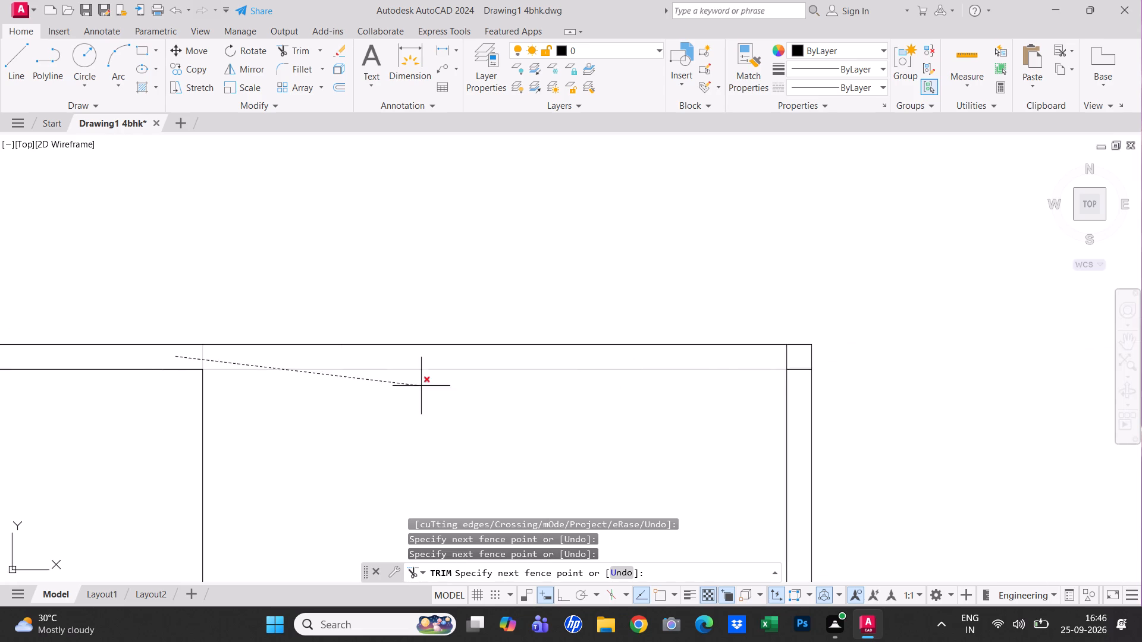
{"action": "double_click", "coordinate": [798, 358]}
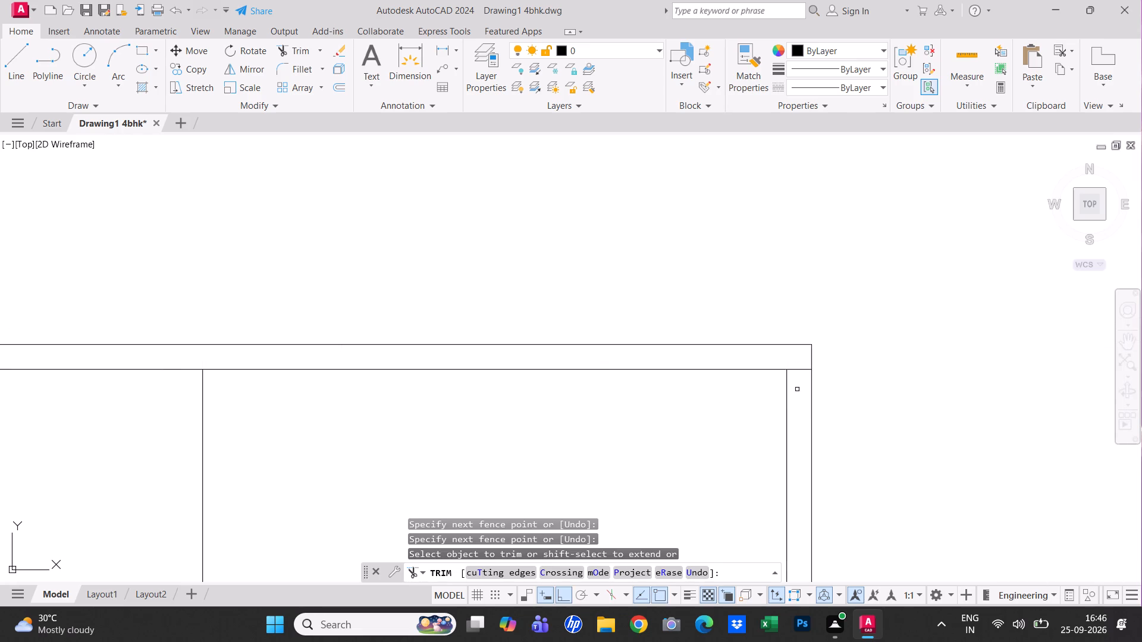
{"action": "left_click", "coordinate": [800, 370]}
Trim the overlapping border lines at both lower corners and the divider's end inside the bottom border.
{"action": "scroll", "coordinate": [800, 370], "scroll_direction": "down", "scroll_amount": 2}
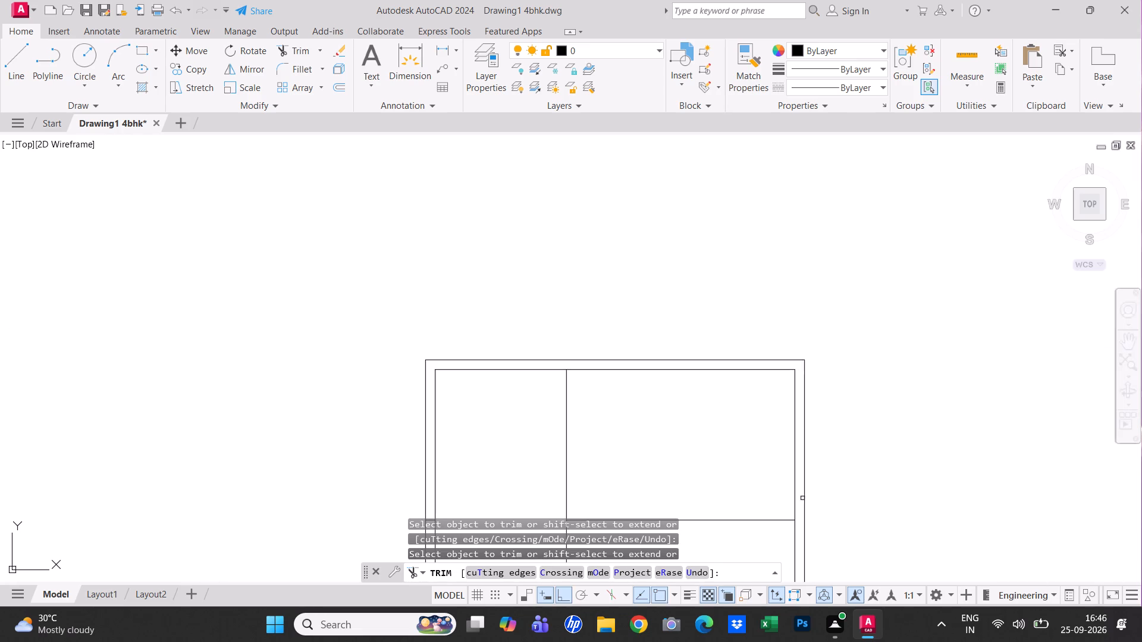
{"action": "middle_click_drag", "start_coordinate": [785, 509], "coordinate": [849, 266]}
{"action": "scroll", "coordinate": [848, 453], "scroll_direction": "up", "scroll_amount": 2}
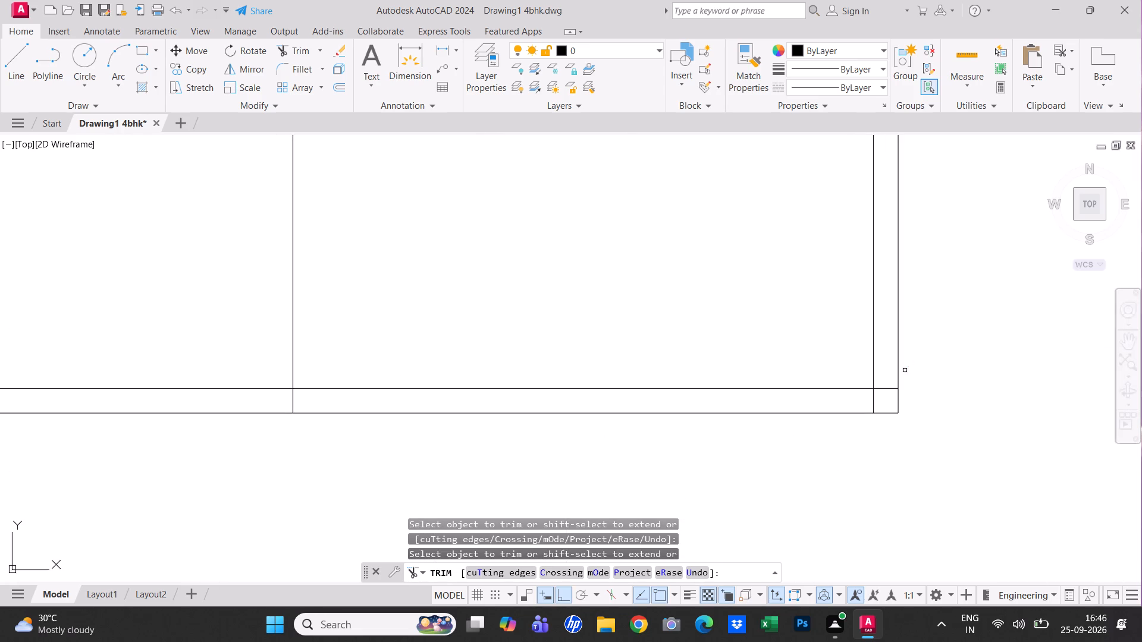
{"action": "left_click", "coordinate": [884, 380]}
{"action": "left_click", "coordinate": [870, 398]}
{"action": "scroll", "coordinate": [872, 401], "scroll_direction": "down", "scroll_amount": 3}
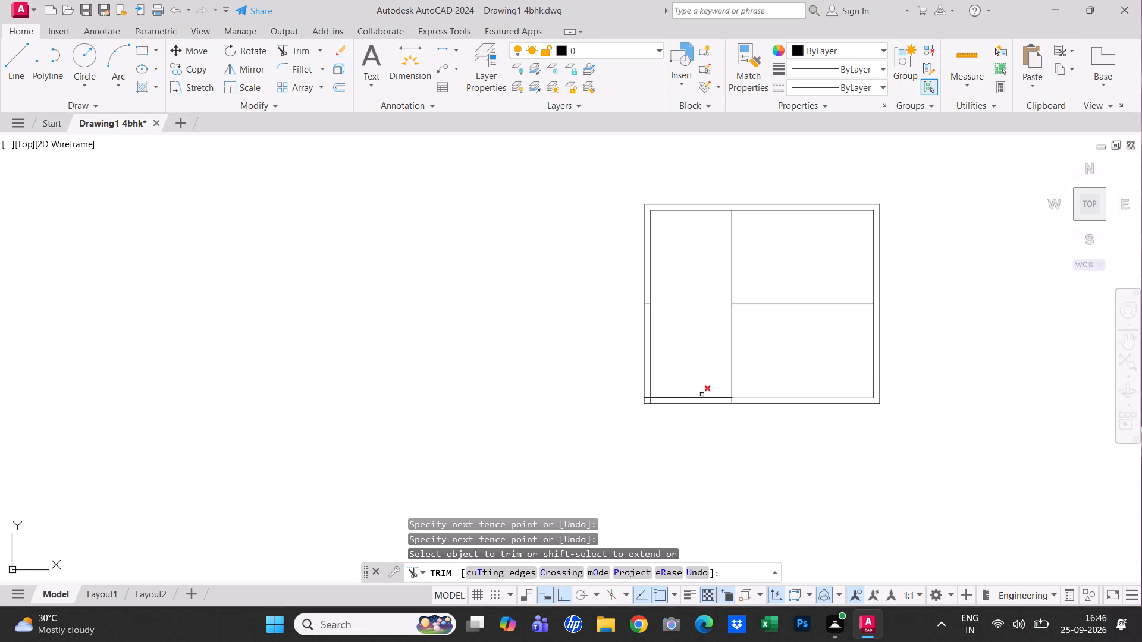
{"action": "scroll", "coordinate": [626, 402], "scroll_direction": "up", "scroll_amount": 3}
{"action": "left_click", "coordinate": [661, 394]}
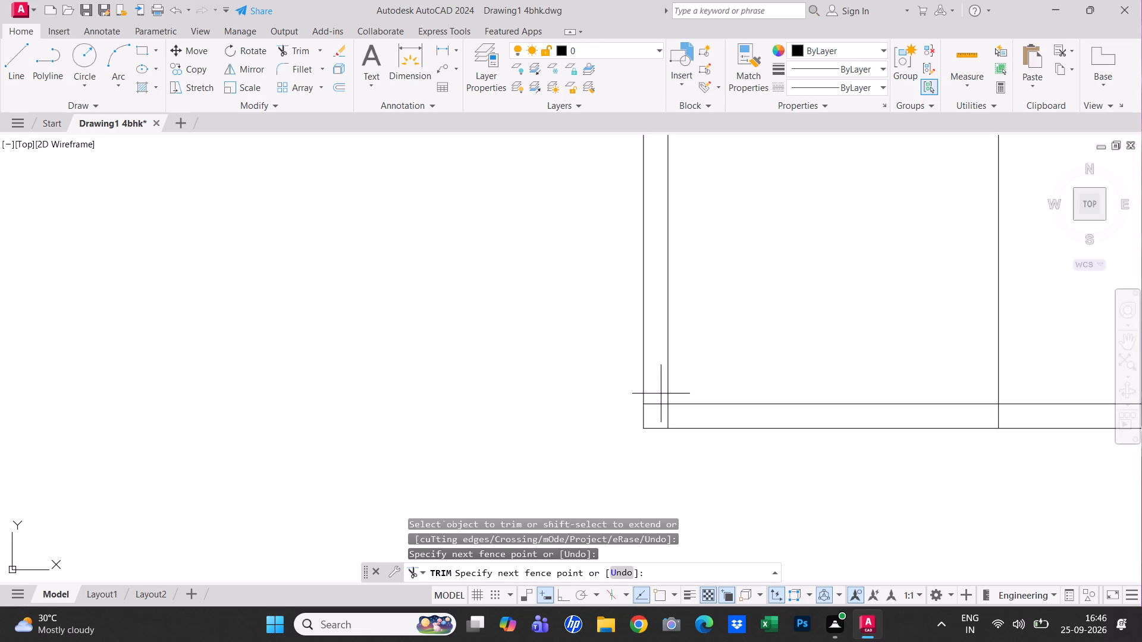
{"action": "left_click", "coordinate": [669, 420]}
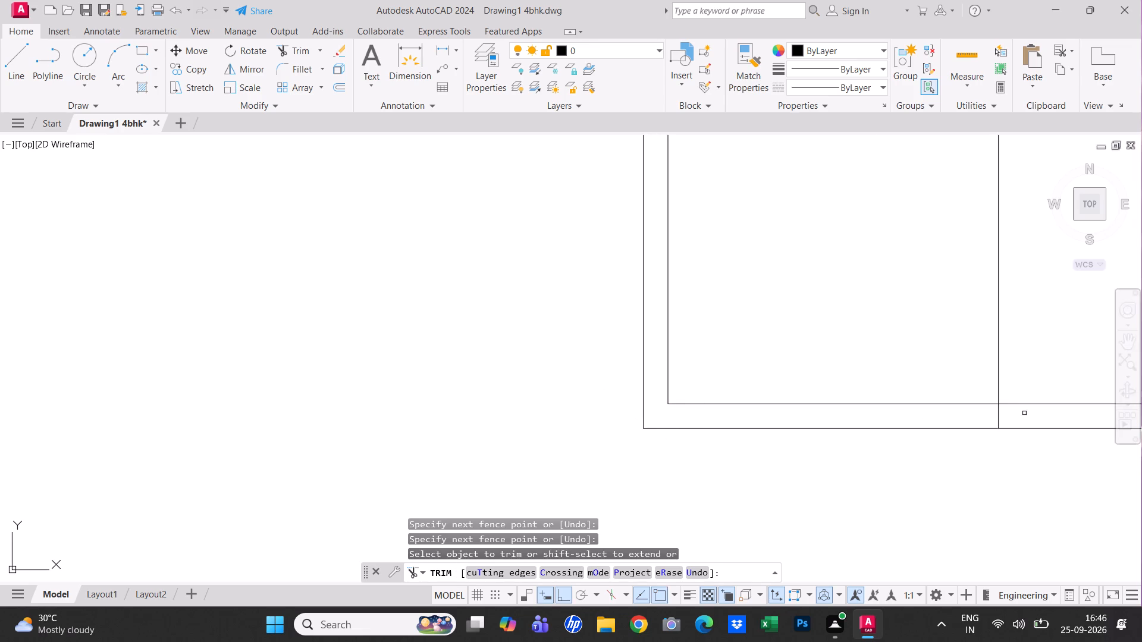
{"action": "left_click", "coordinate": [999, 420]}
Trim the leftover midline stub between the two lines of the left border.
{"action": "scroll", "coordinate": [790, 427], "scroll_direction": "down", "scroll_amount": 3}
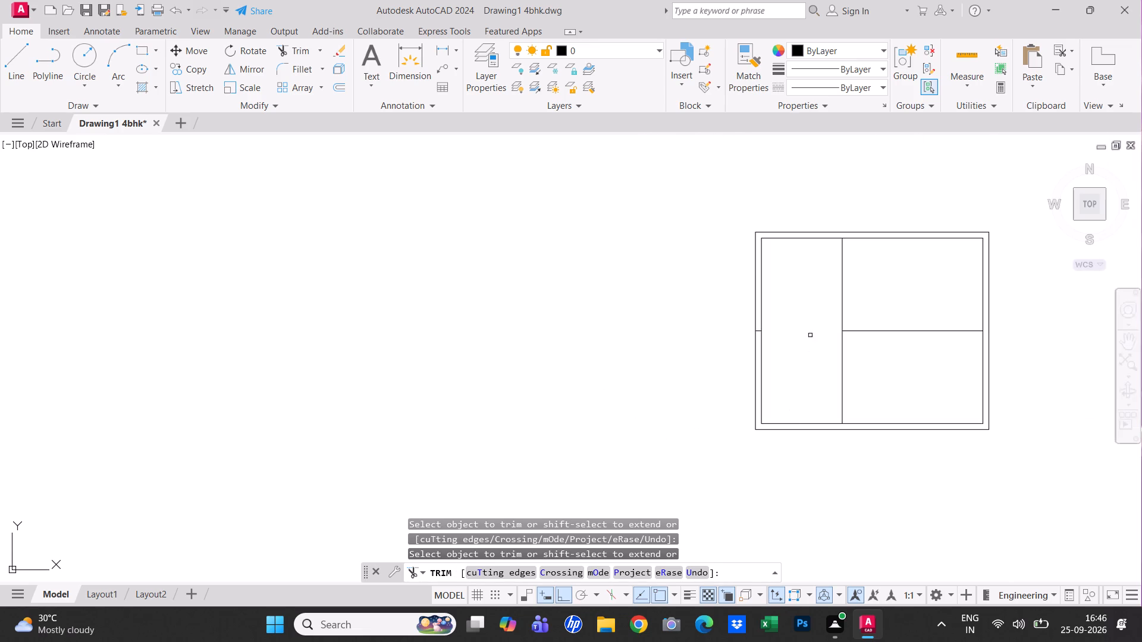
{"action": "scroll", "coordinate": [727, 289], "scroll_direction": "up", "scroll_amount": 2}
{"action": "left_click", "coordinate": [793, 366]}
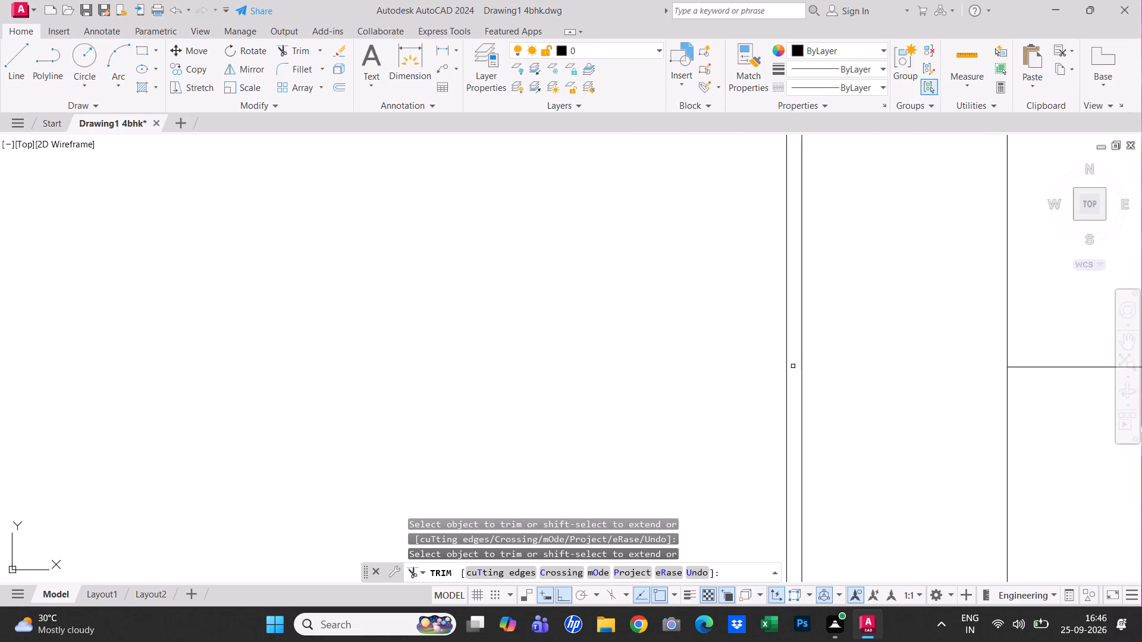
{"action": "key", "text": "Escape"}
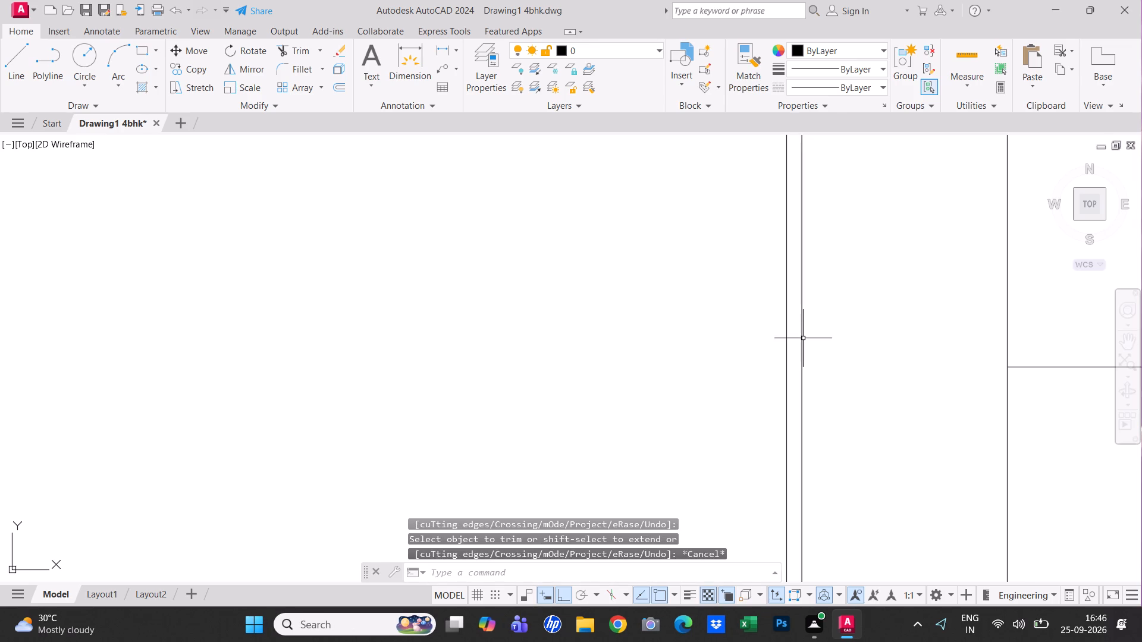
Save the drawing.
{"action": "key", "text": "ctrl+s"}
{"action": "scroll", "coordinate": [800, 338], "scroll_direction": "down", "scroll_amount": 4, "text": "ctrl"}
{"action": "key", "text": "Escape"}
Measure the inner width and height of the compartment left of the vertical divider.
{"action": "scroll", "coordinate": [830, 354], "scroll_direction": "up", "scroll_amount": 1}
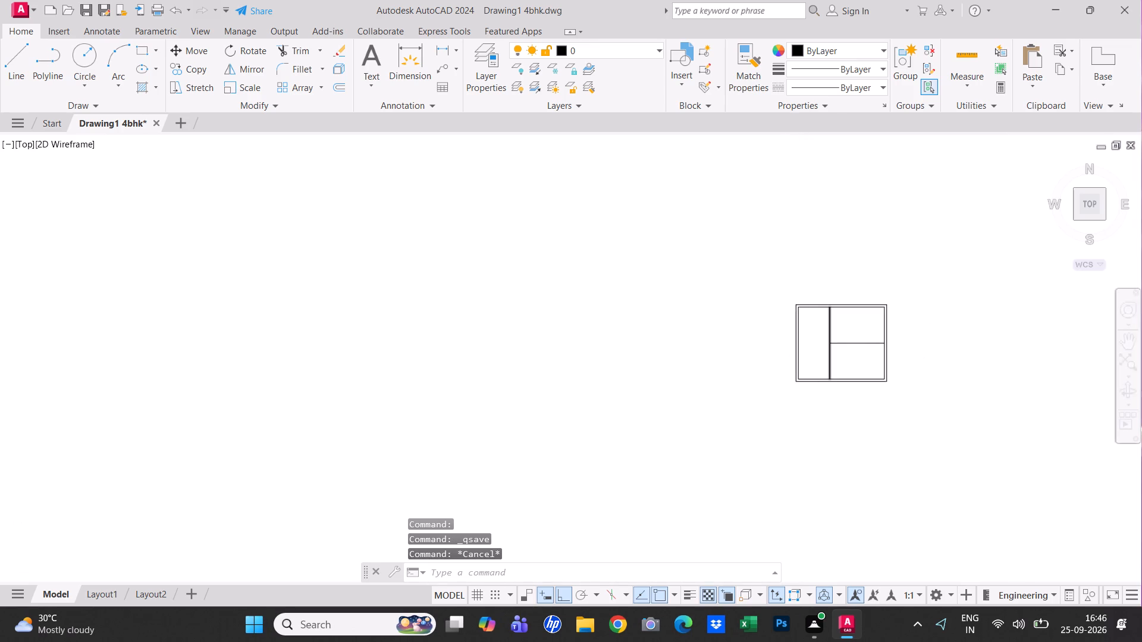
{"action": "key", "text": "Escape"}
{"action": "scroll", "coordinate": [833, 345], "scroll_direction": "up", "scroll_amount": 1}
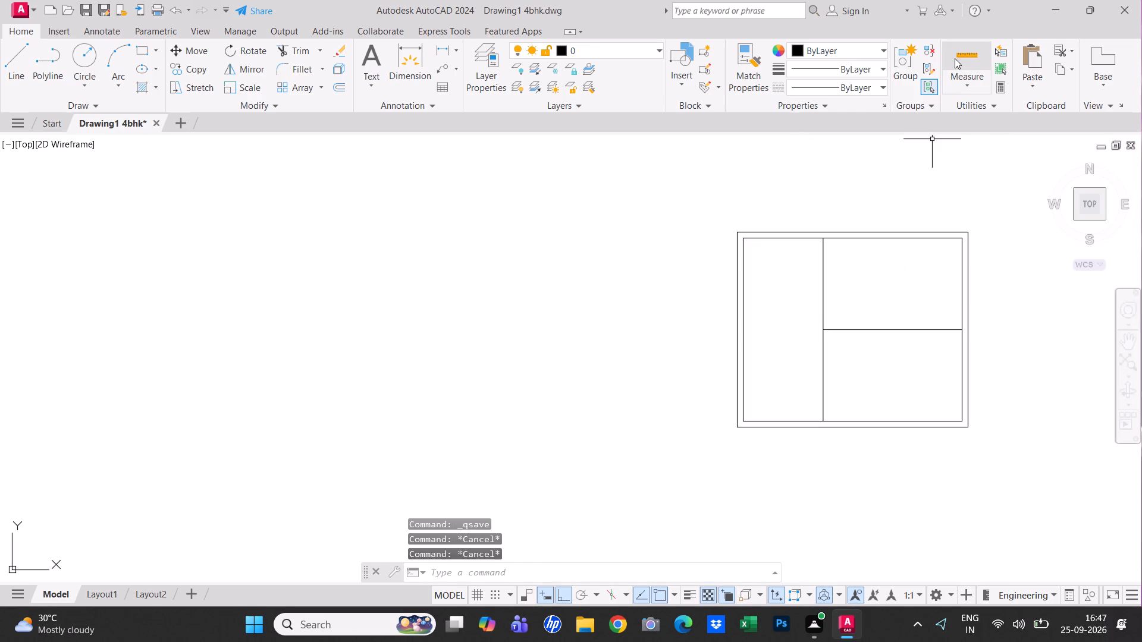
{"action": "left_click", "coordinate": [955, 58]}
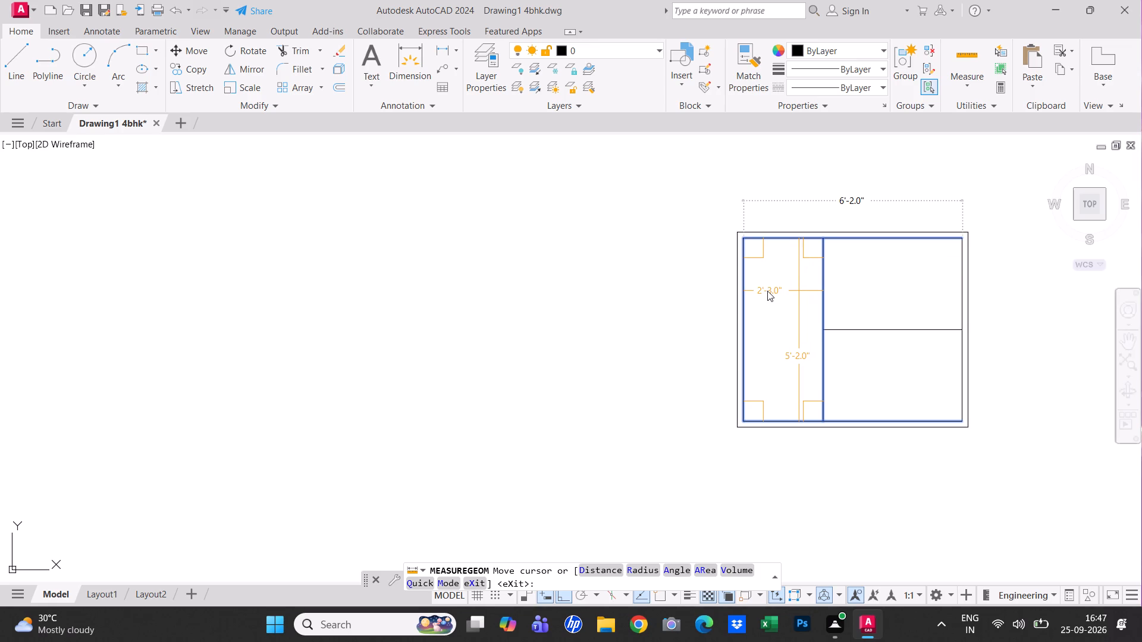
{"action": "key", "text": "Escape"}
{"action": "key", "text": "Escape"}
{"action": "key", "text": "Escape"}
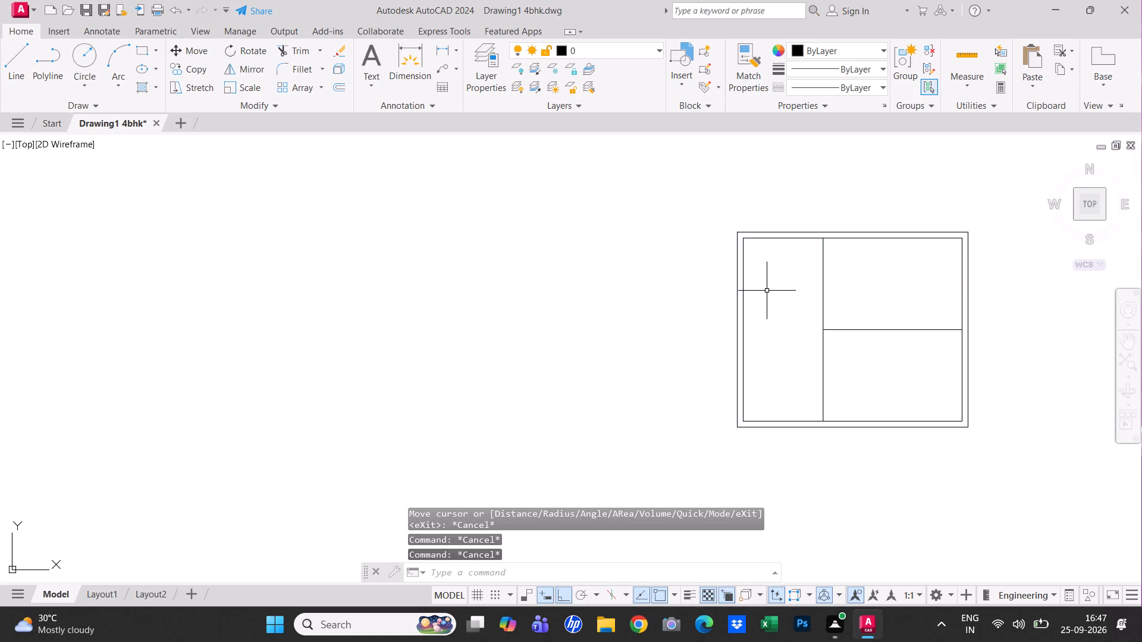
{"action": "key", "text": "Escape"}
{"action": "key", "text": "Escape"}
{"action": "key", "text": "Escape"}
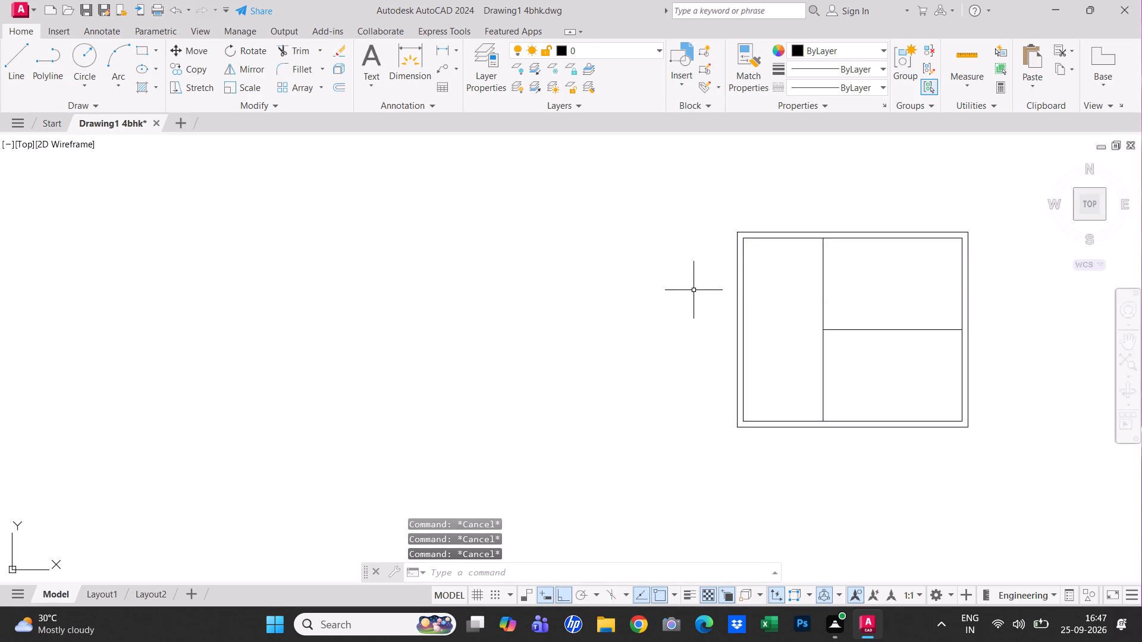
Move the horizontal line on the divider's right side straight up, nearer the top border.
{"action": "middle_click_drag", "start_coordinate": [698, 291], "coordinate": [528, 275]}
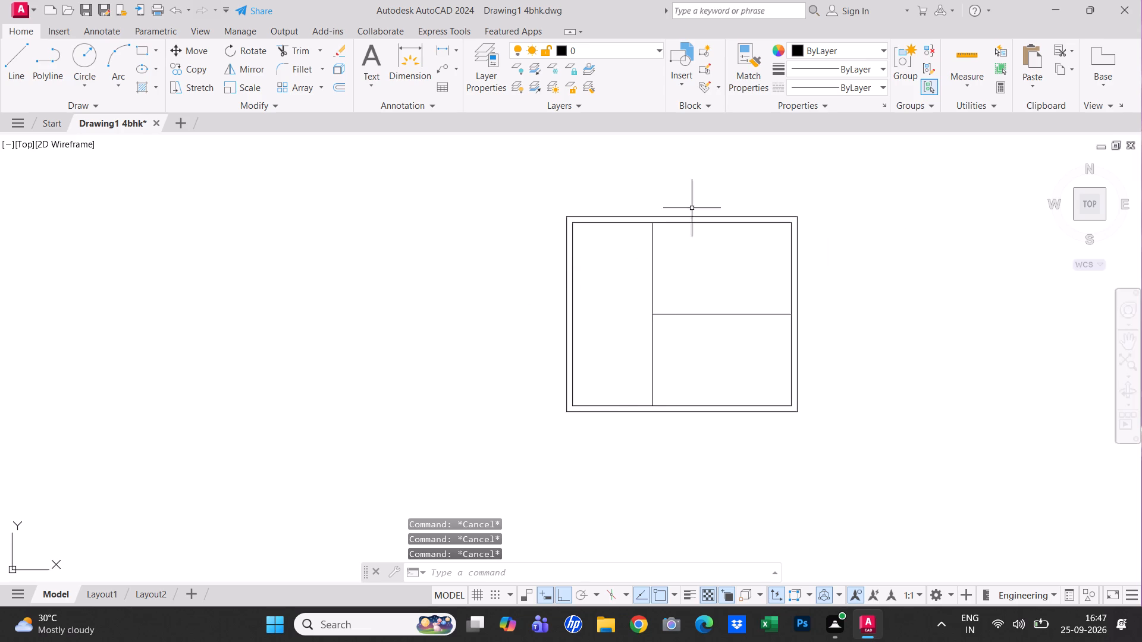
{"action": "left_click", "coordinate": [708, 314]}
{"action": "left_click", "coordinate": [722, 314]}
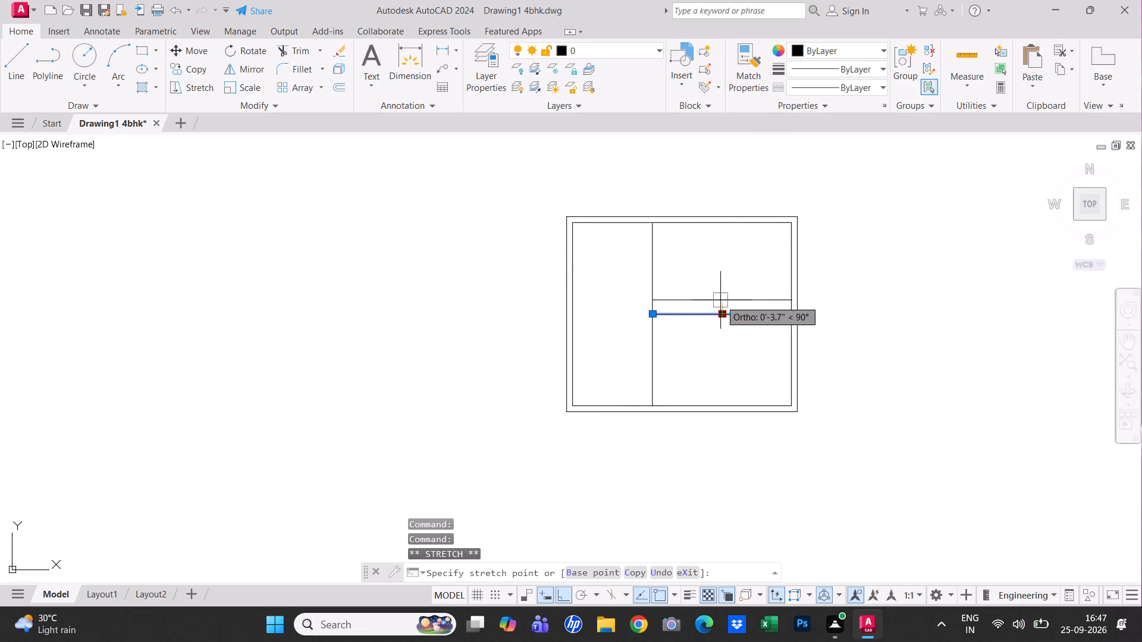
{"action": "left_click", "coordinate": [716, 283]}
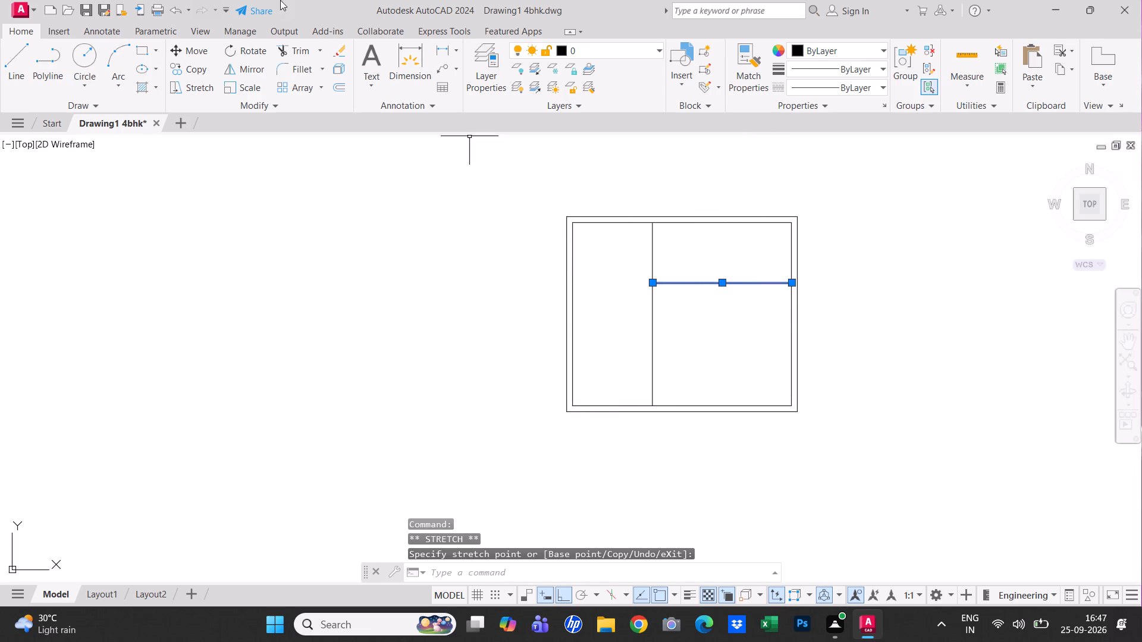
Copy the horizontal line about 2'-1" straight down within the right compartment.
{"action": "left_click", "coordinate": [208, 65]}
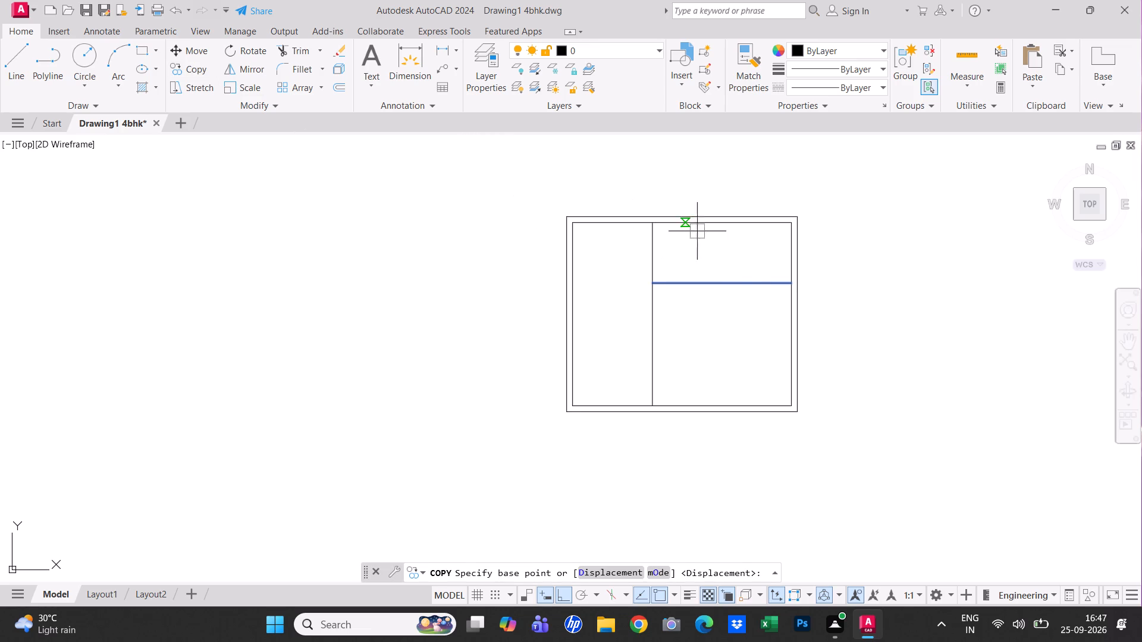
{"action": "left_click", "coordinate": [723, 284]}
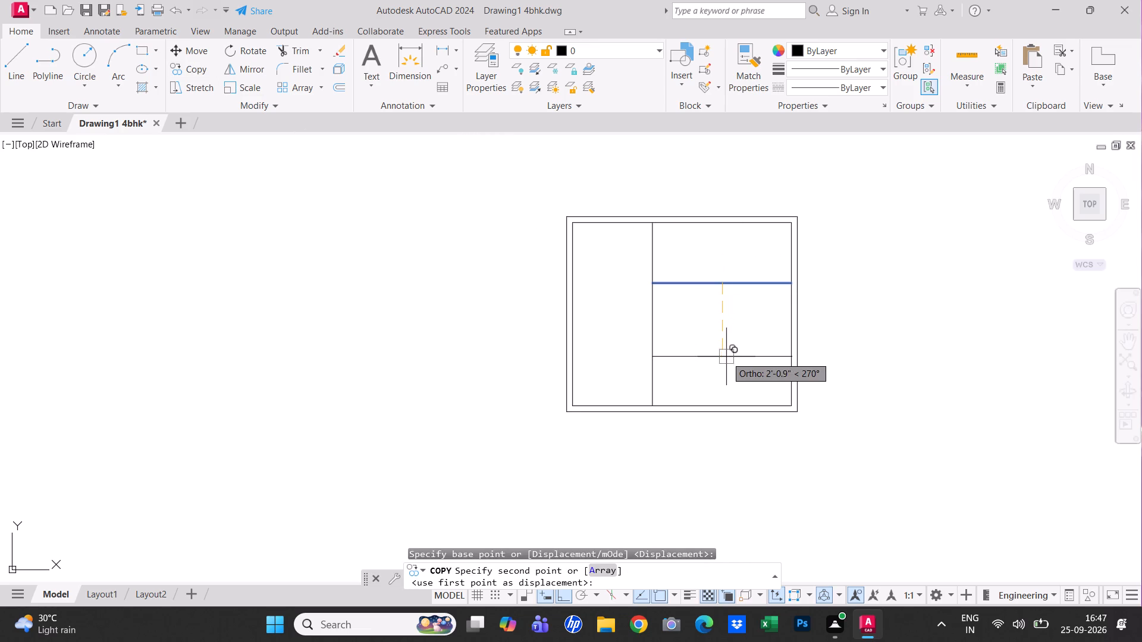
{"action": "left_click", "coordinate": [726, 358]}
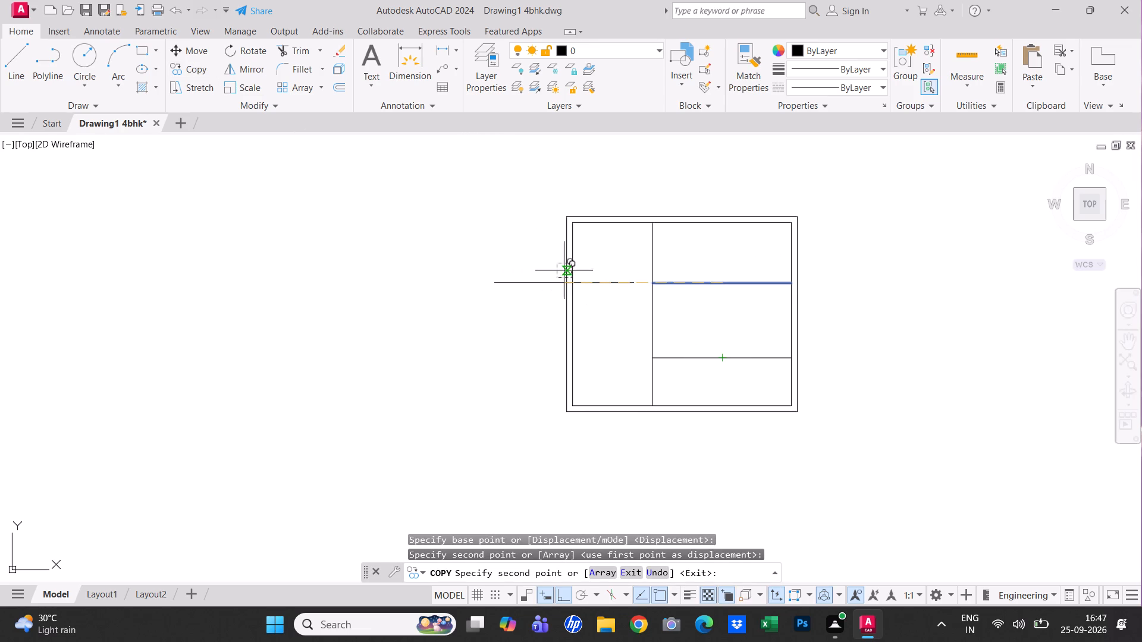
{"action": "key", "text": "Escape"}
{"action": "key", "text": "Escape"}
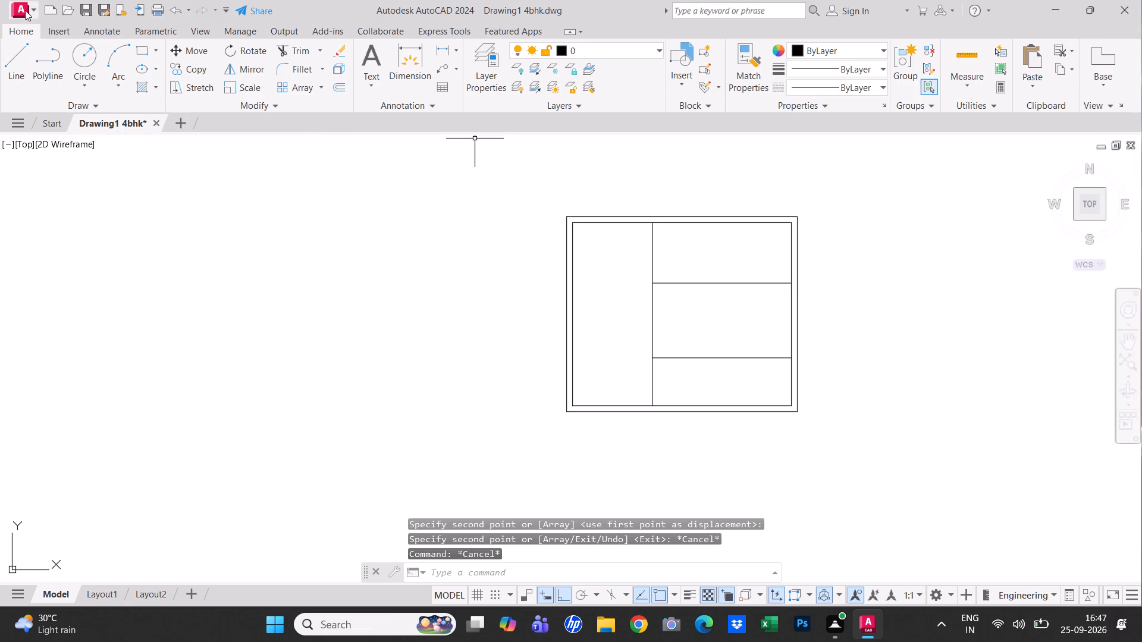
Draw a small upright rectangle about 10" wide in the upper part of the left compartment.
{"action": "left_click", "coordinate": [147, 50]}
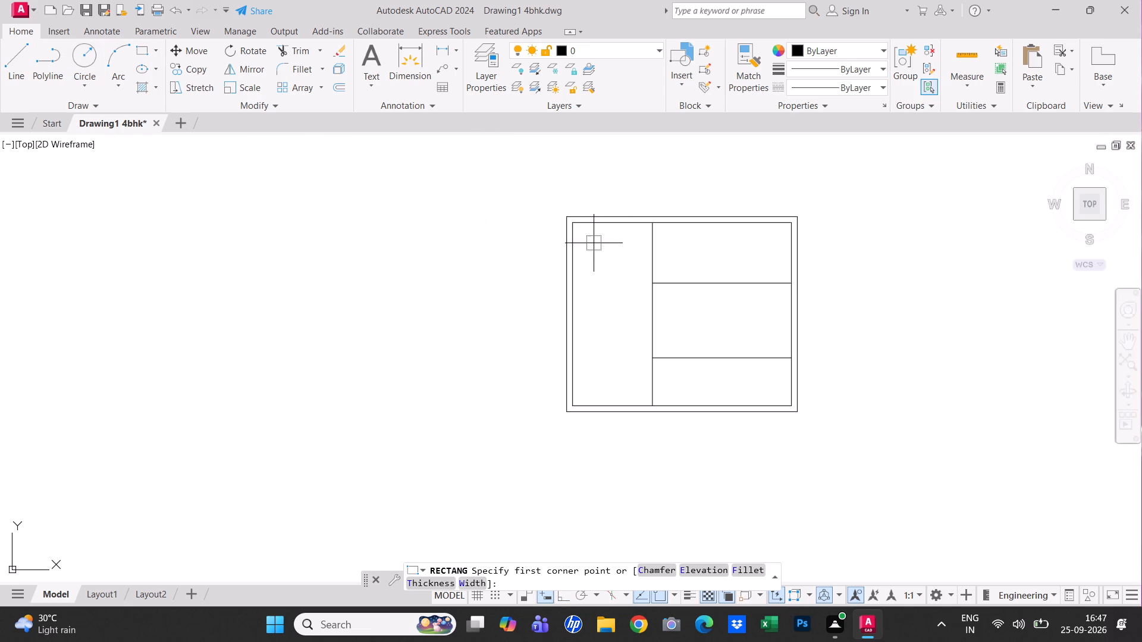
{"action": "left_click", "coordinate": [587, 241]}
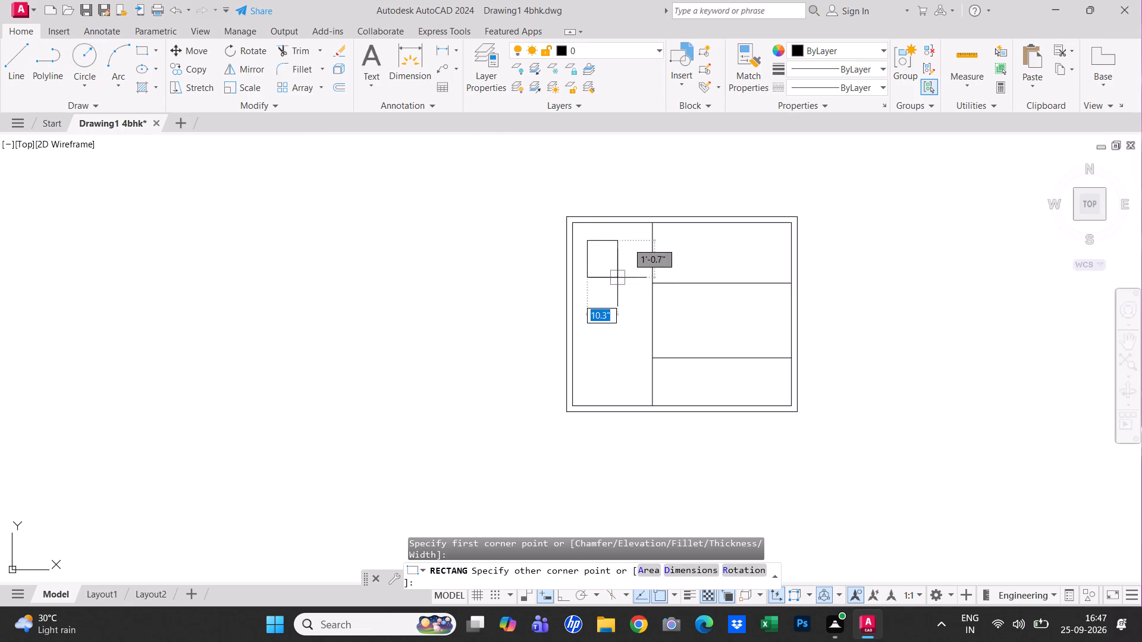
{"action": "left_click", "coordinate": [616, 292]}
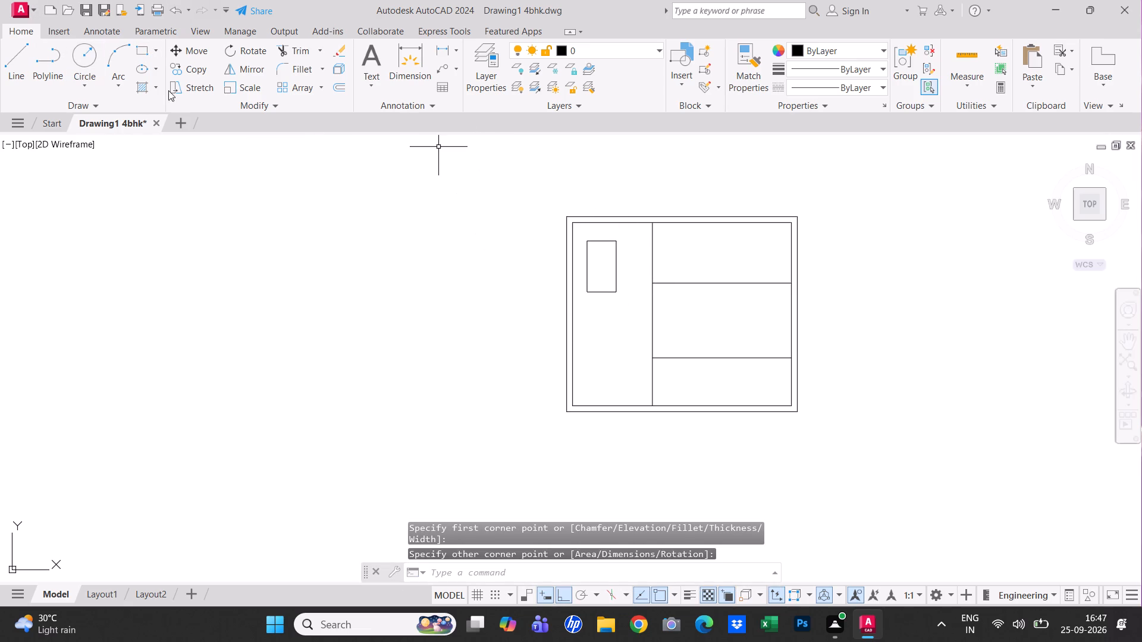
Copy the small rectangle straight down into the lower part of the left compartment.
{"action": "left_click_drag", "start_coordinate": [633, 328], "coordinate": [626, 314]}
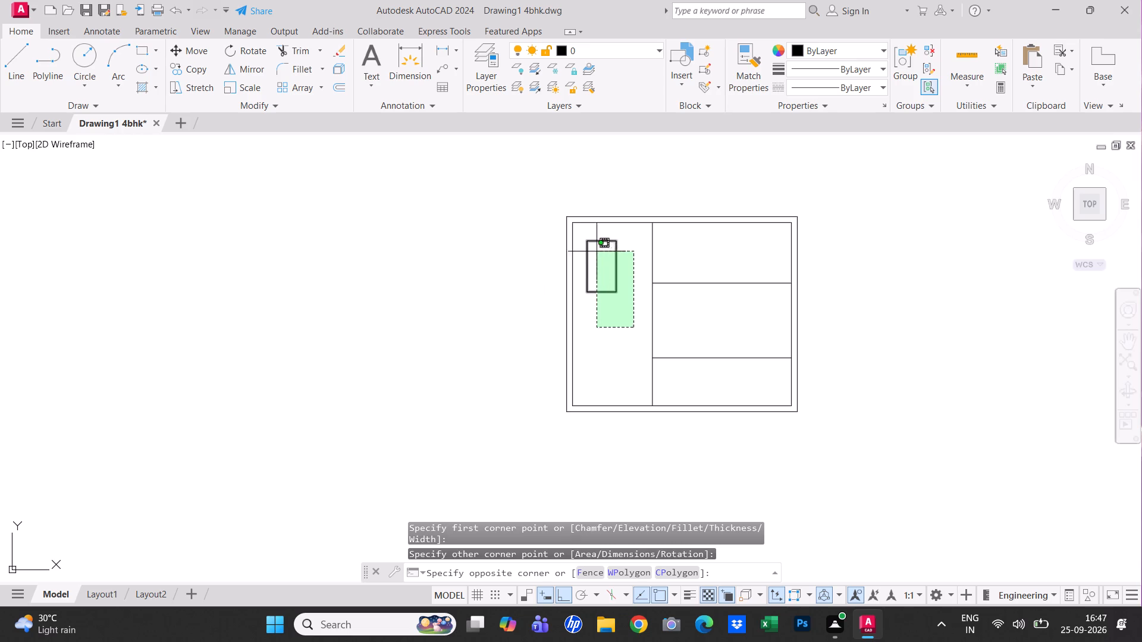
{"action": "left_click", "coordinate": [582, 237]}
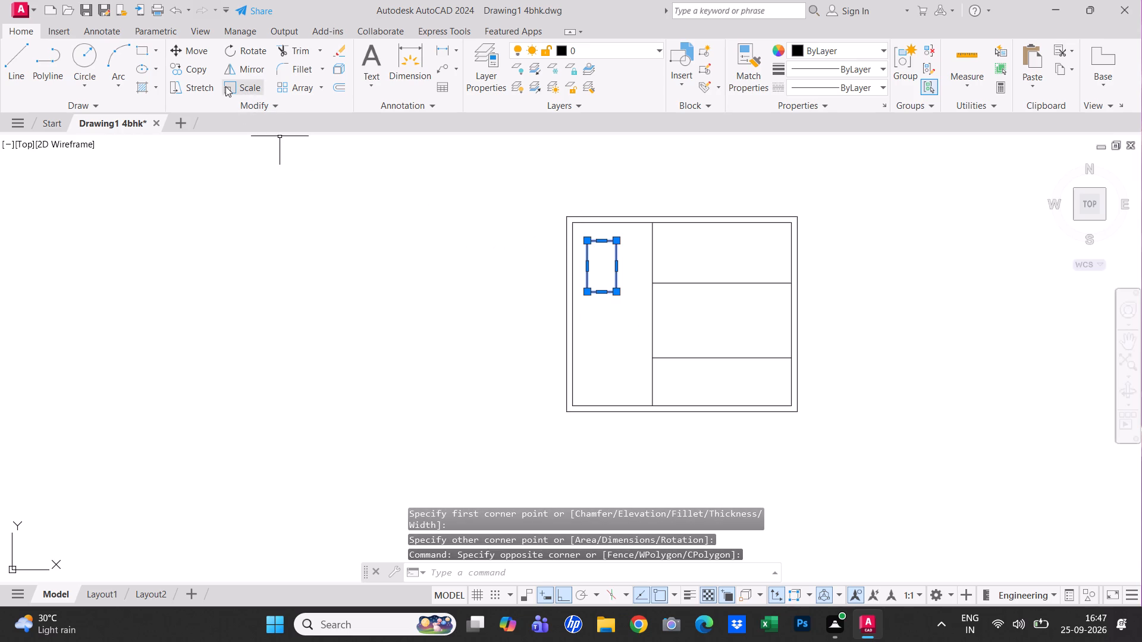
{"action": "left_click", "coordinate": [206, 66]}
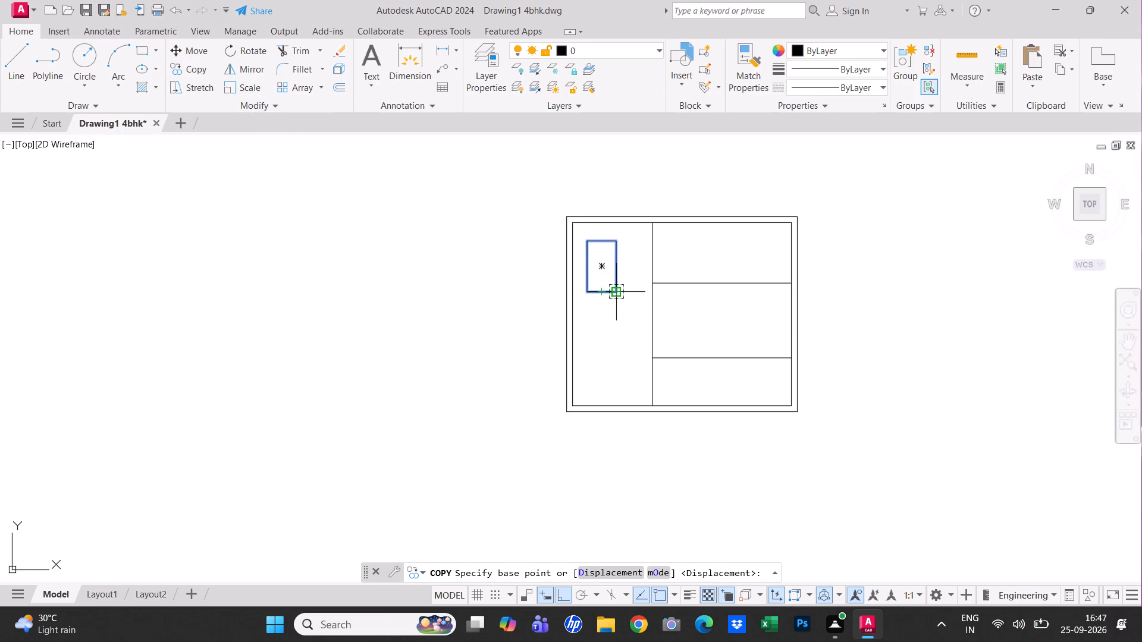
{"action": "left_click", "coordinate": [614, 290]}
{"action": "left_click", "coordinate": [616, 372]}
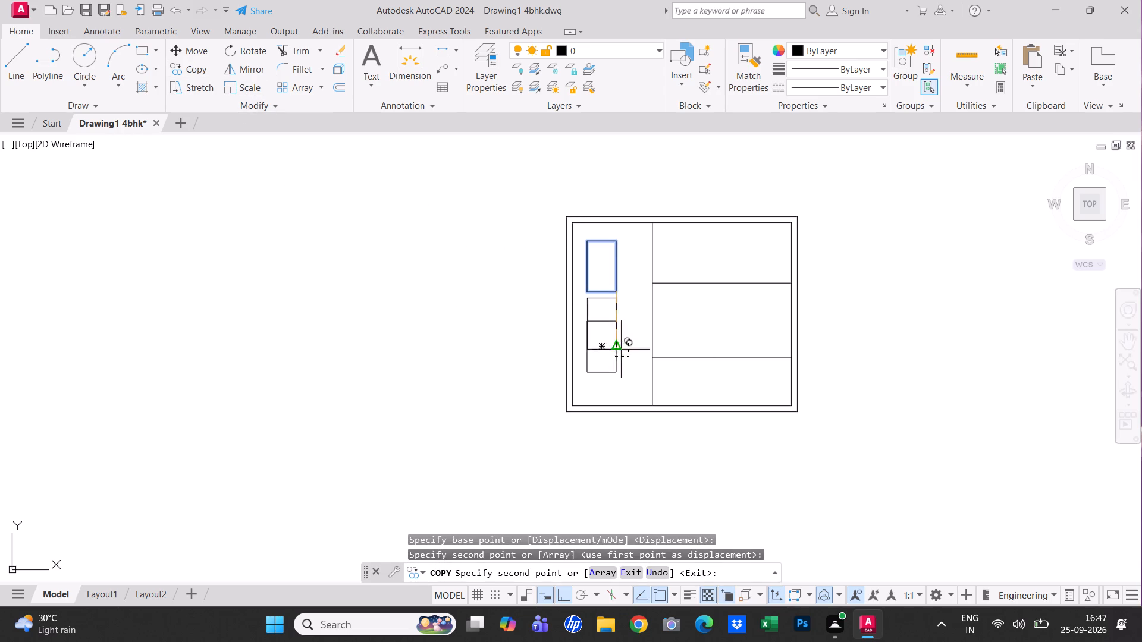
{"action": "right_click", "coordinate": [509, 210]}
{"action": "left_click", "coordinate": [558, 224]}
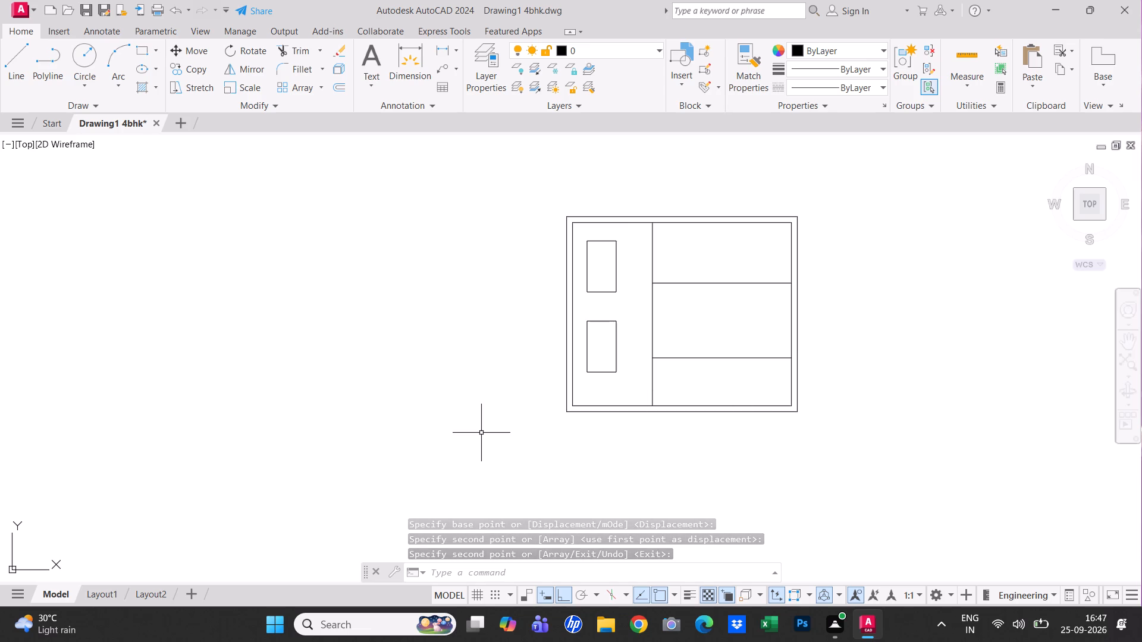
{"action": "key", "text": "Escape"}
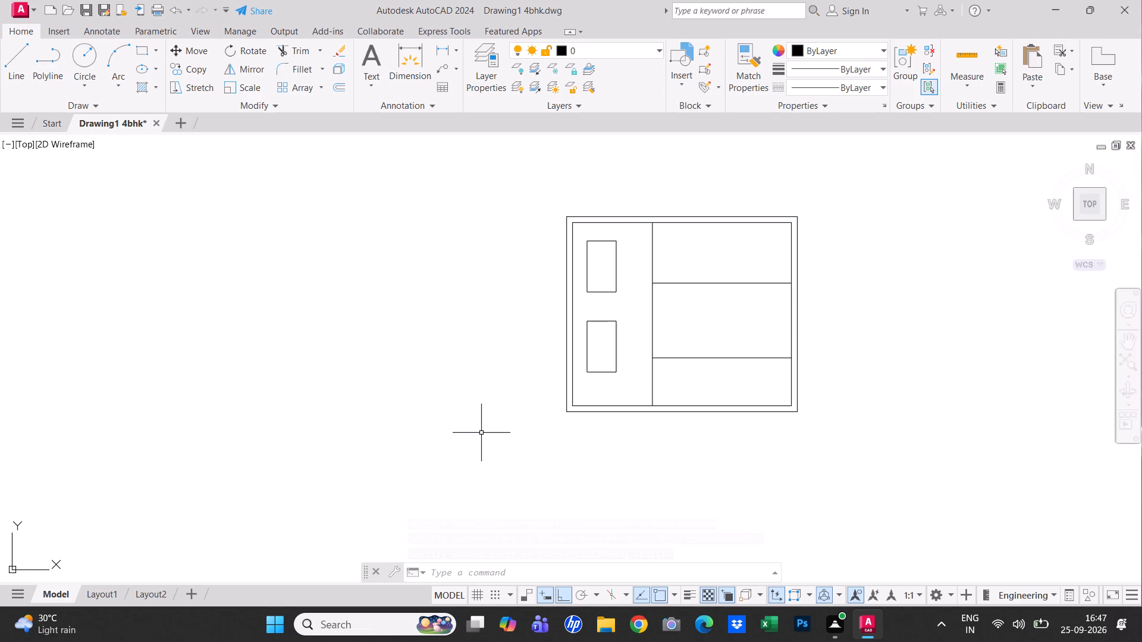
Offset the lower small rectangle 1" outward.
{"action": "type", "text": "o 1\""}
{"action": "key", "text": "Return"}
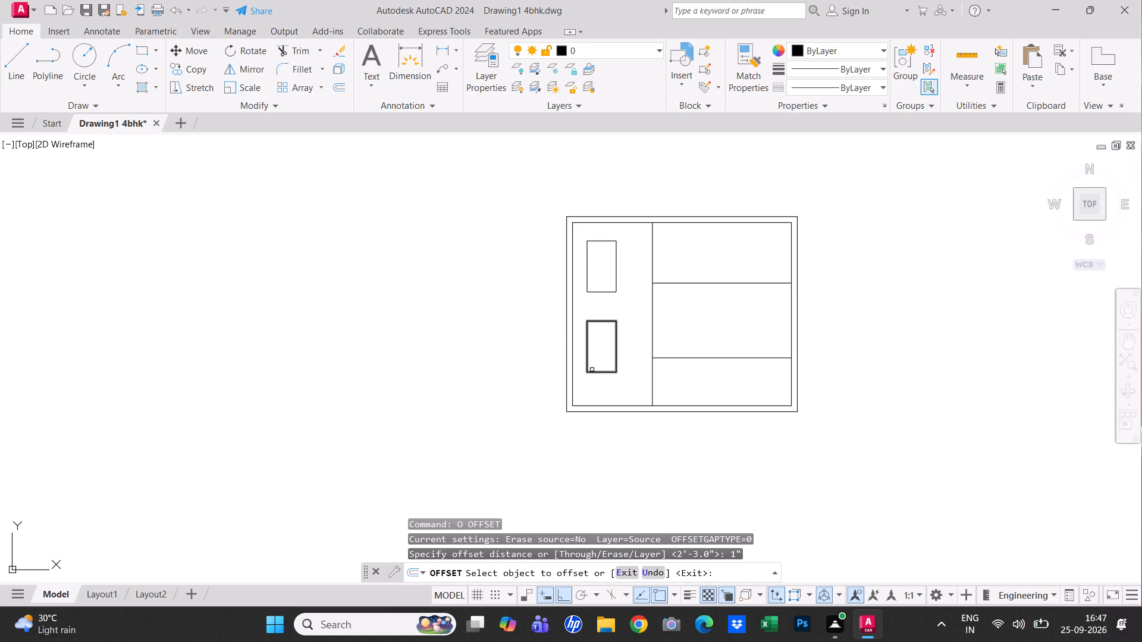
{"action": "left_click", "coordinate": [592, 370]}
{"action": "left_click", "coordinate": [595, 373]}
{"action": "left_click", "coordinate": [600, 385]}
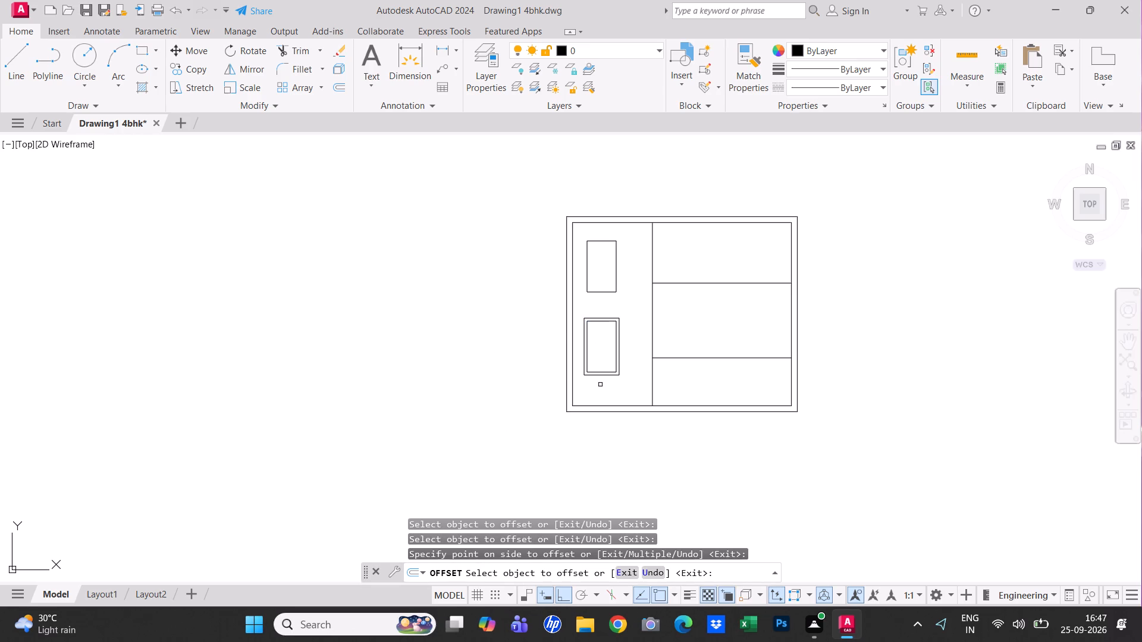
Offset the upper small rectangle in the bed's left compartment 1" outward.
{"action": "left_click", "coordinate": [607, 292]}
{"action": "left_click", "coordinate": [611, 313]}
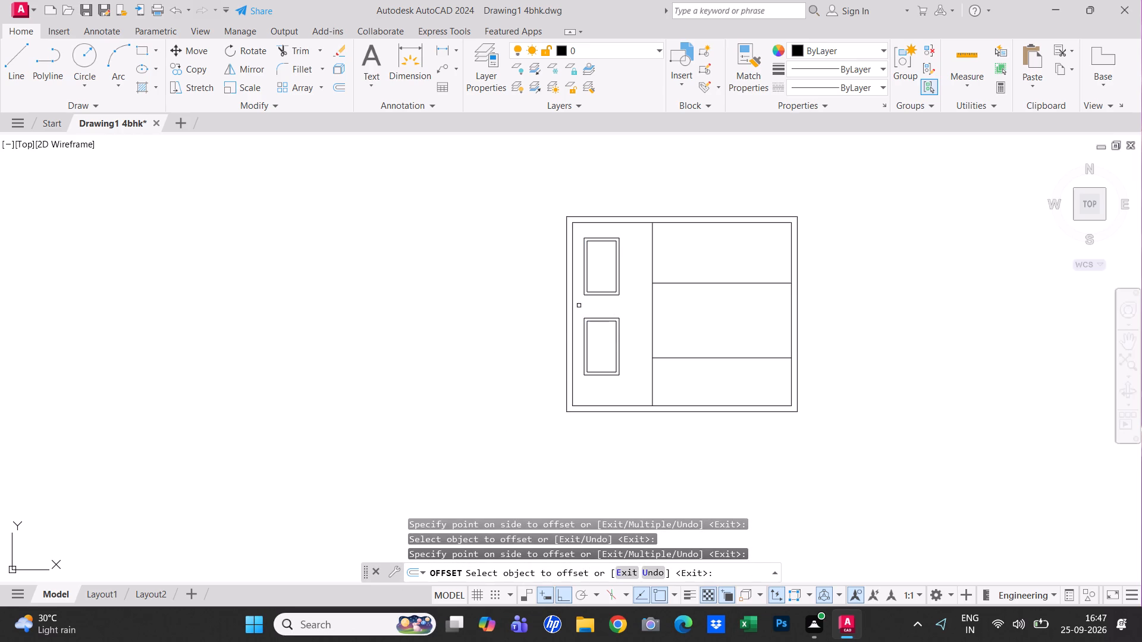
{"action": "key", "text": "Escape"}
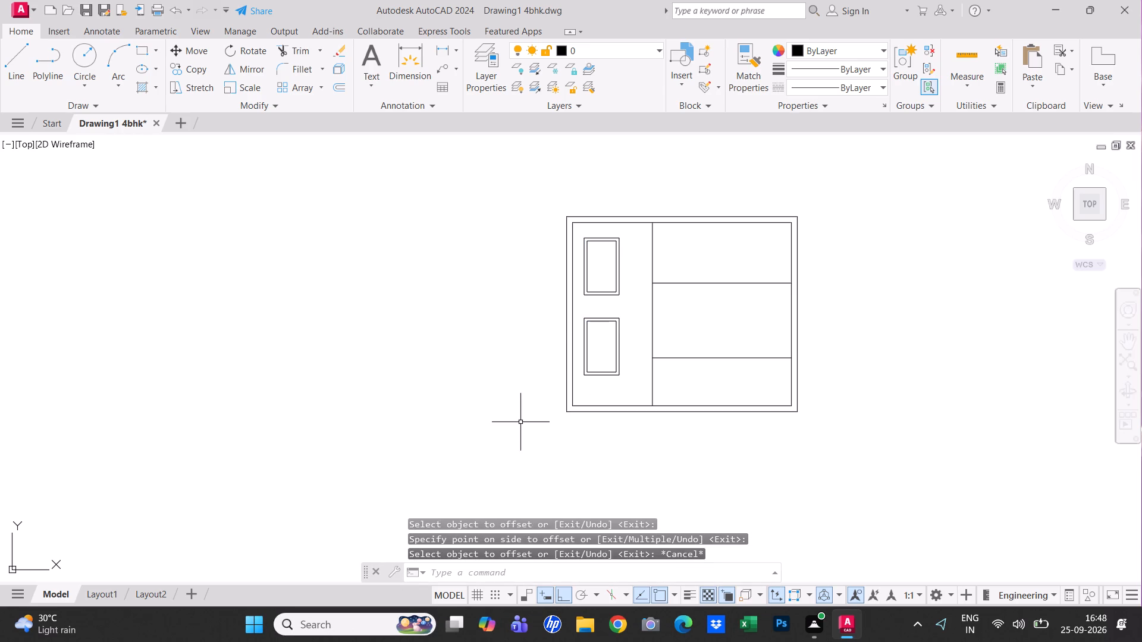
Start a hatch with the SOLID pattern in green 88,186,72.
{"action": "type", "text": "h"}
{"action": "key", "text": "space"}
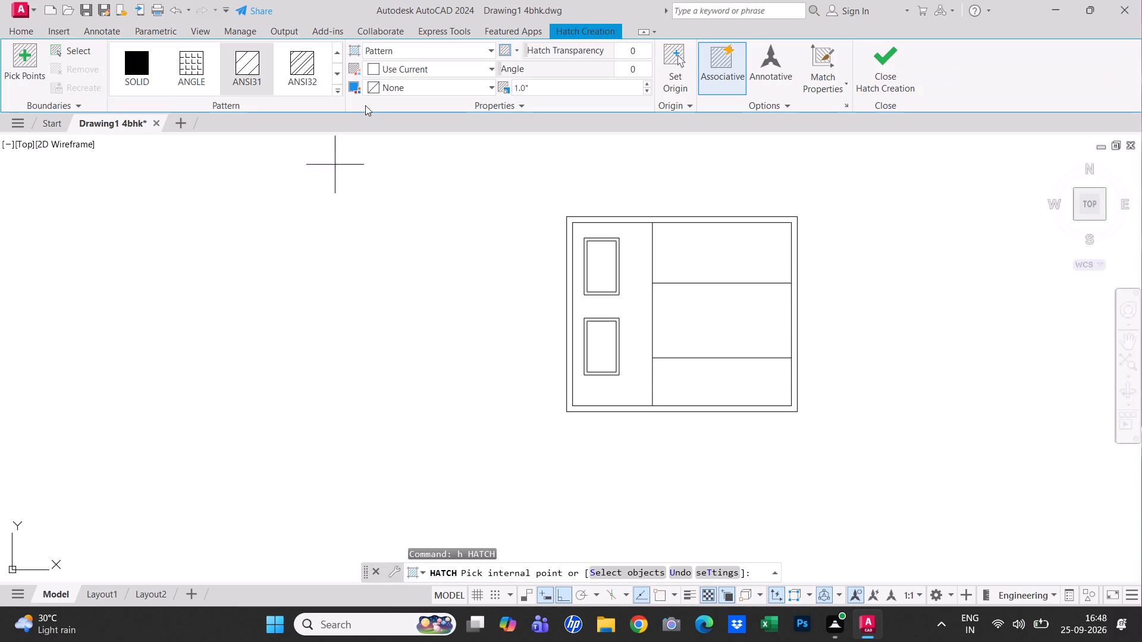
{"action": "left_click", "coordinate": [335, 93]}
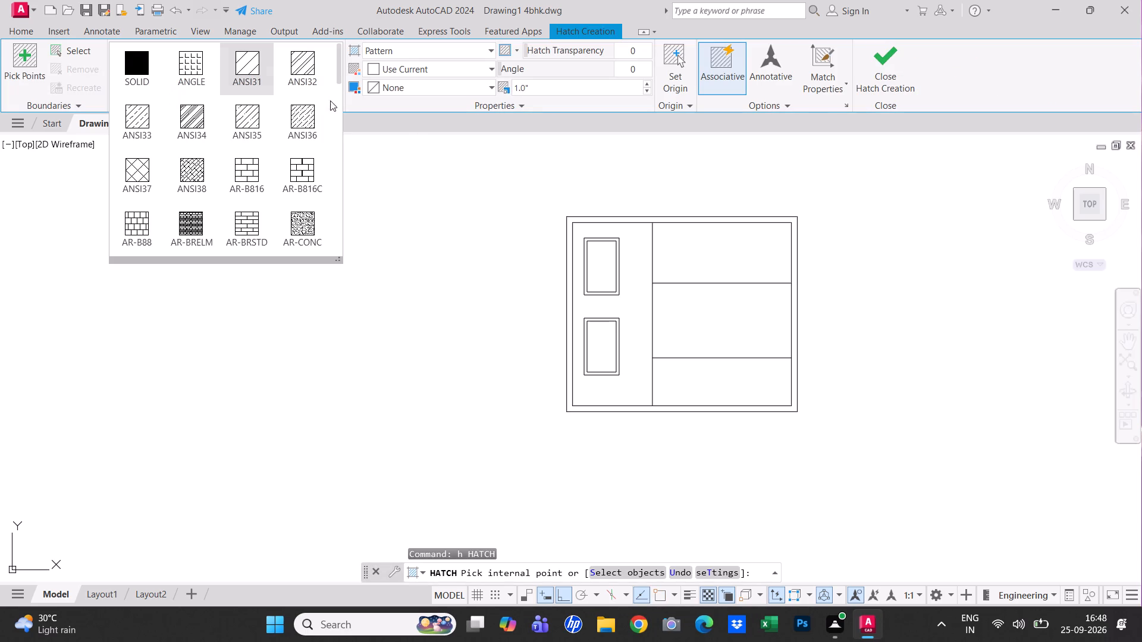
{"action": "left_click", "coordinate": [151, 75]}
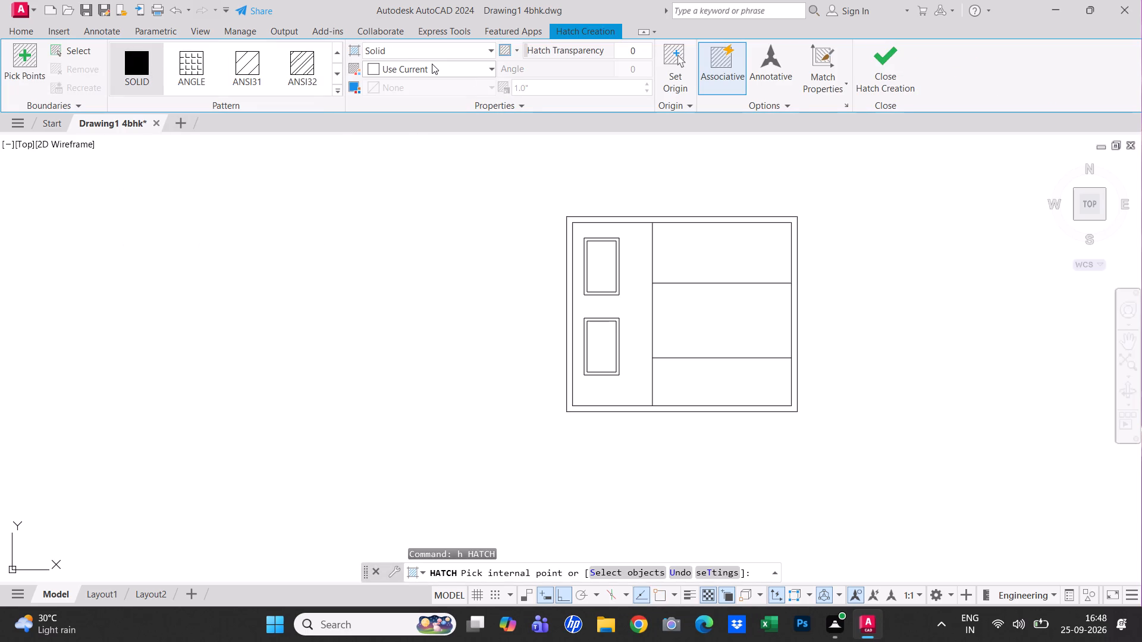
{"action": "left_click", "coordinate": [432, 64]}
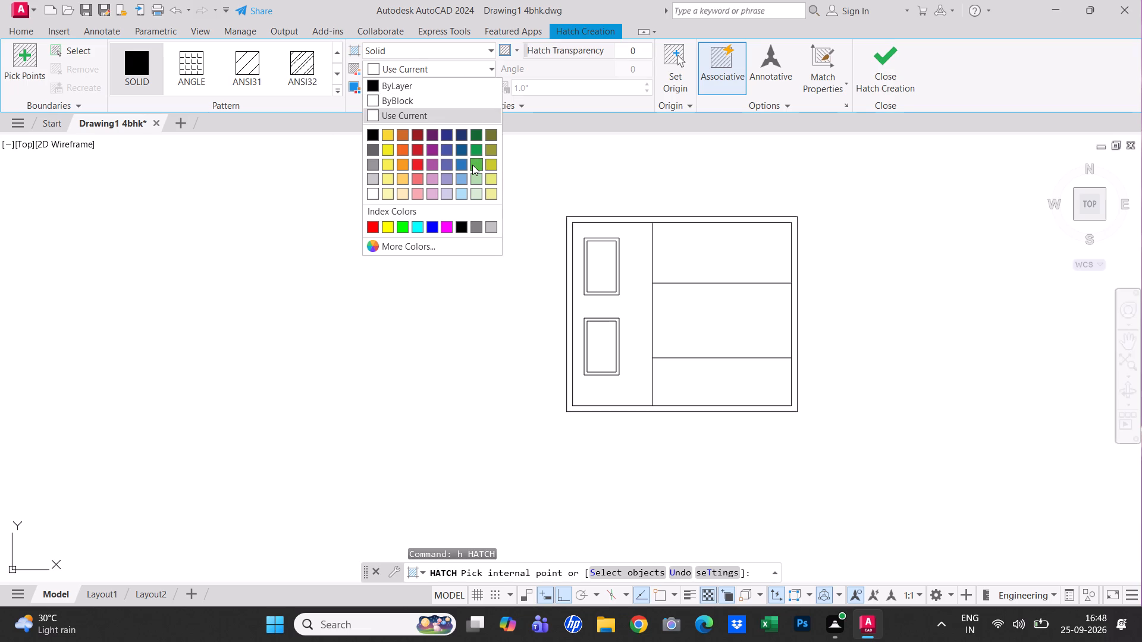
{"action": "left_click", "coordinate": [472, 165]}
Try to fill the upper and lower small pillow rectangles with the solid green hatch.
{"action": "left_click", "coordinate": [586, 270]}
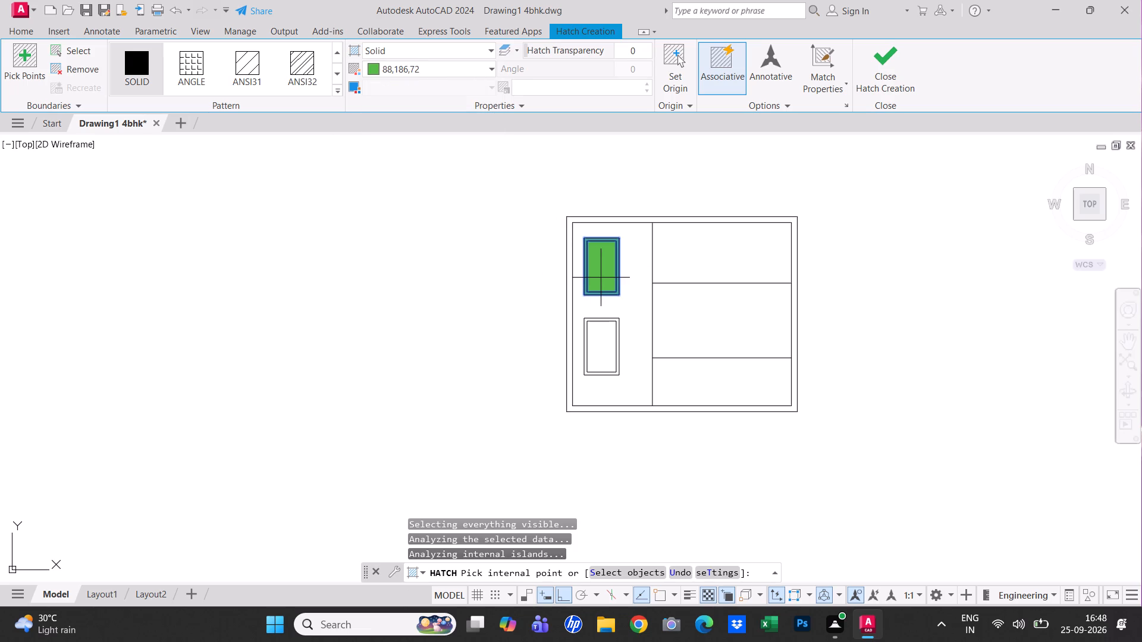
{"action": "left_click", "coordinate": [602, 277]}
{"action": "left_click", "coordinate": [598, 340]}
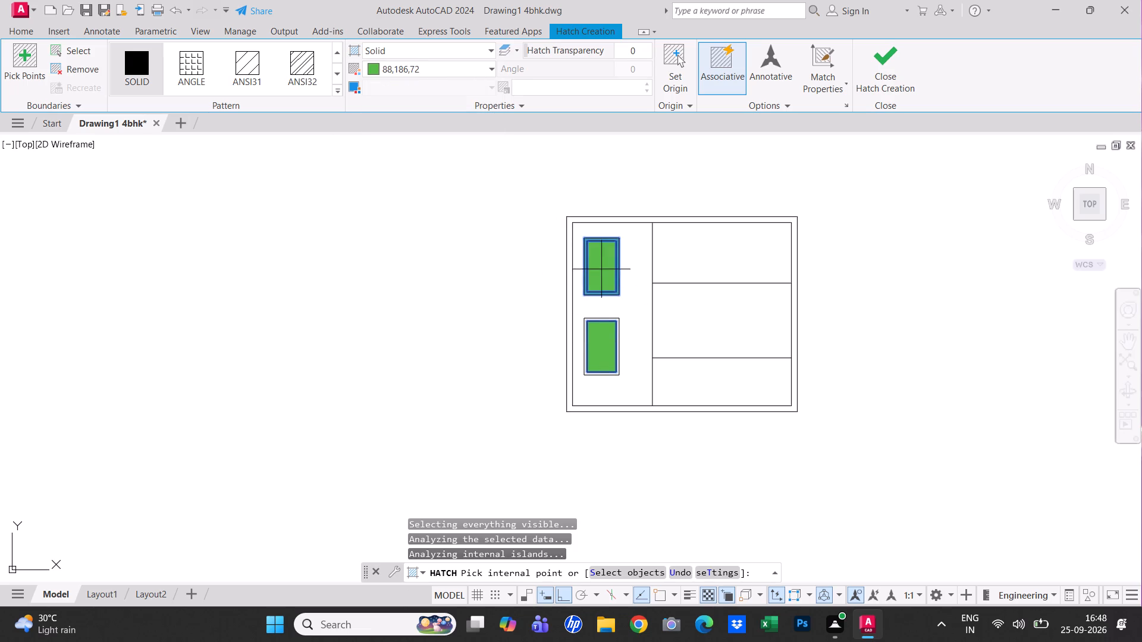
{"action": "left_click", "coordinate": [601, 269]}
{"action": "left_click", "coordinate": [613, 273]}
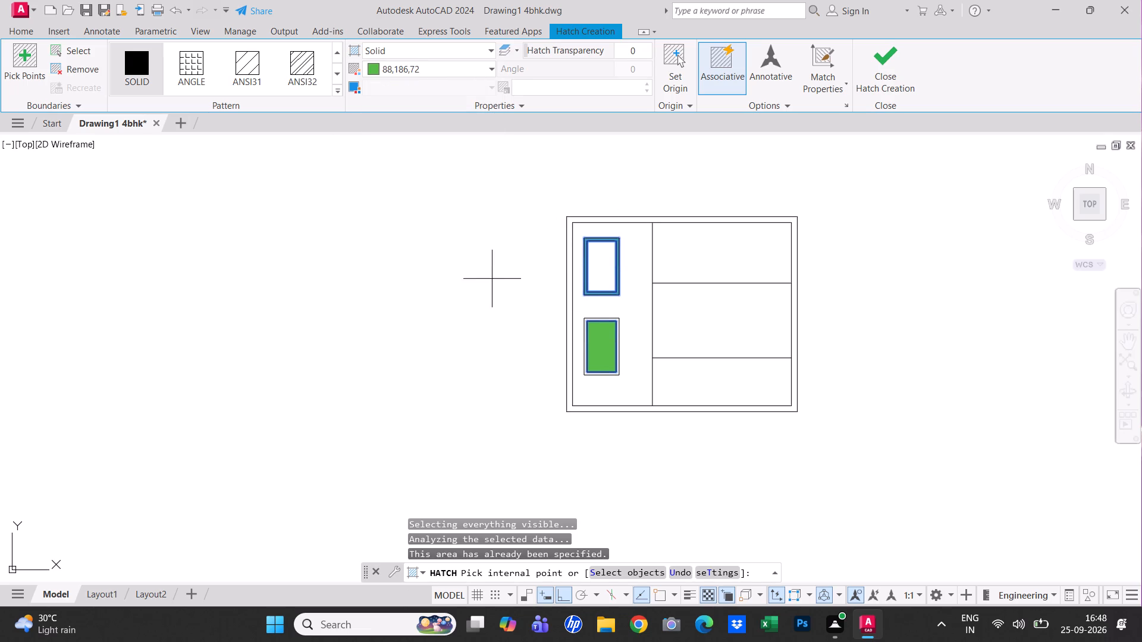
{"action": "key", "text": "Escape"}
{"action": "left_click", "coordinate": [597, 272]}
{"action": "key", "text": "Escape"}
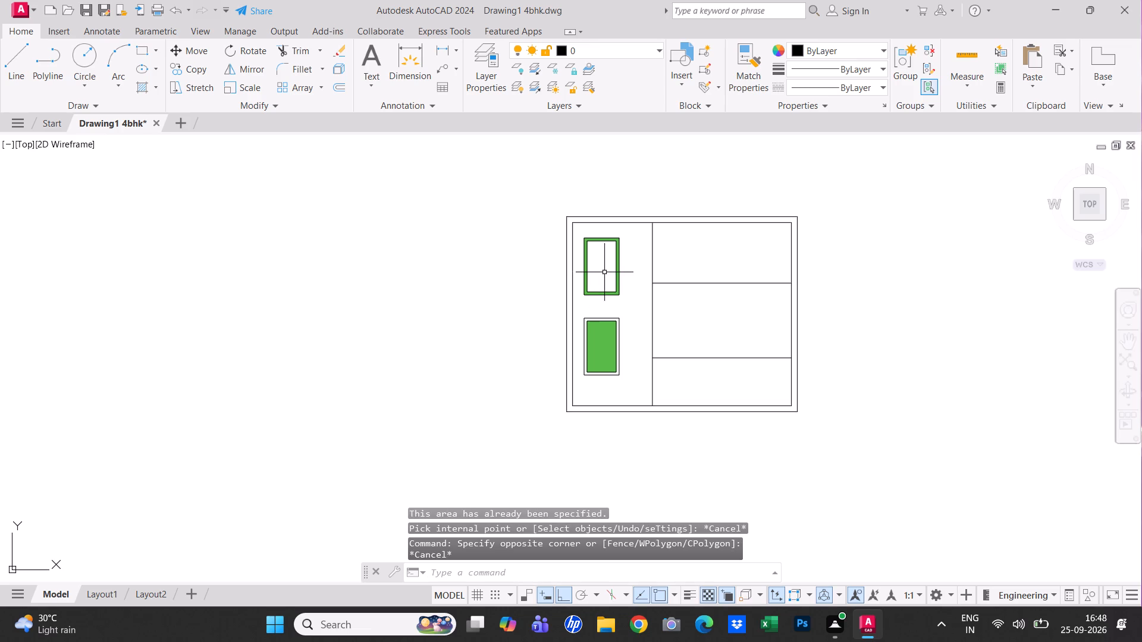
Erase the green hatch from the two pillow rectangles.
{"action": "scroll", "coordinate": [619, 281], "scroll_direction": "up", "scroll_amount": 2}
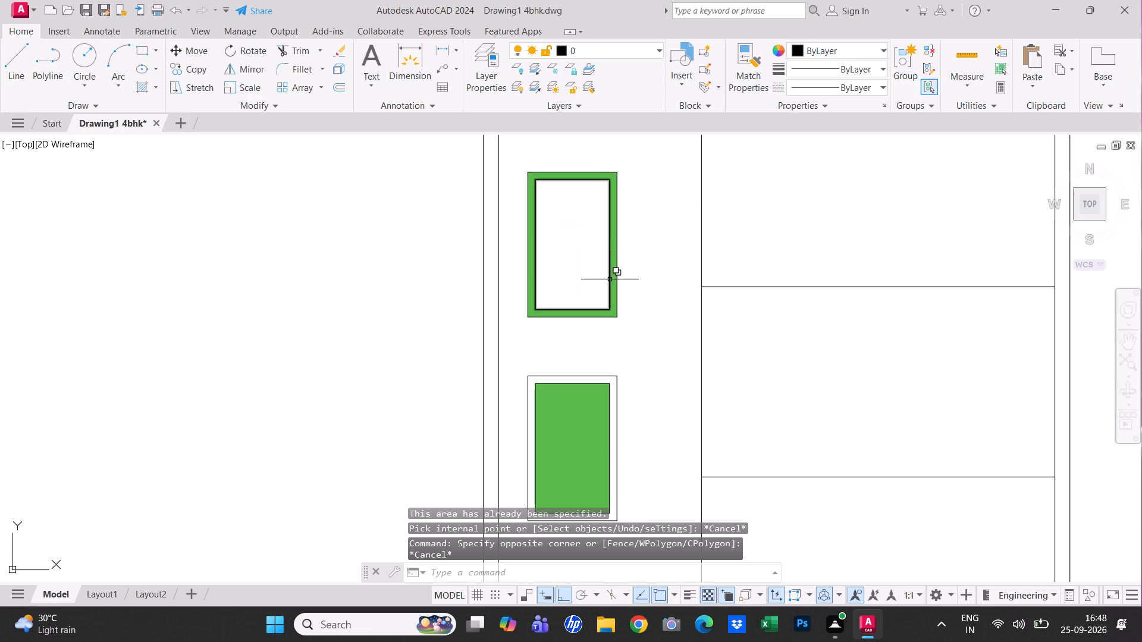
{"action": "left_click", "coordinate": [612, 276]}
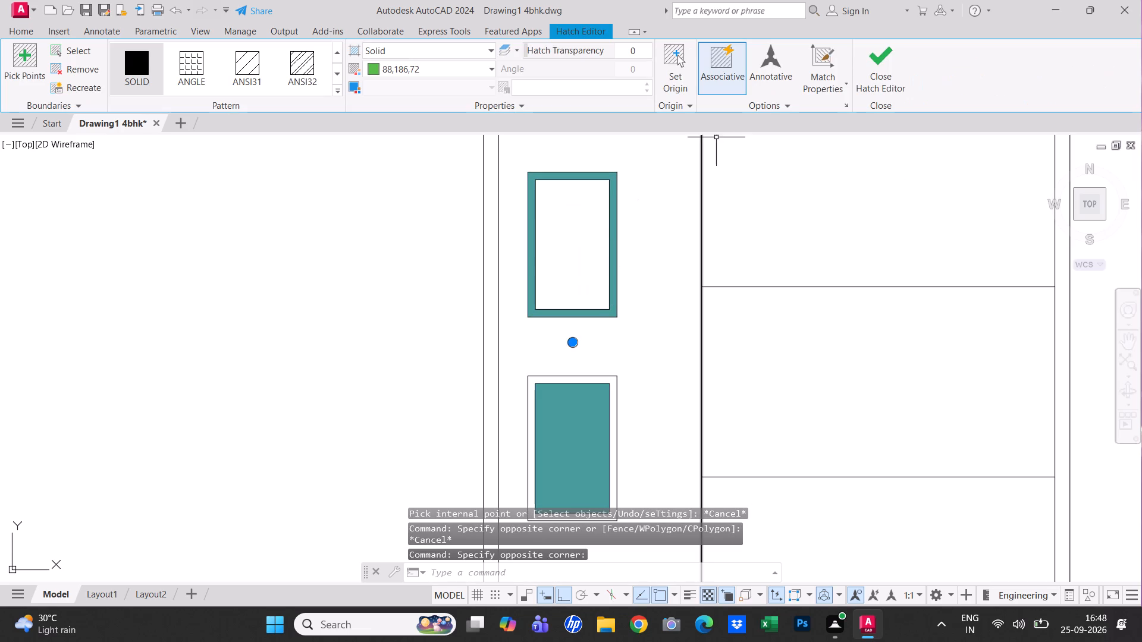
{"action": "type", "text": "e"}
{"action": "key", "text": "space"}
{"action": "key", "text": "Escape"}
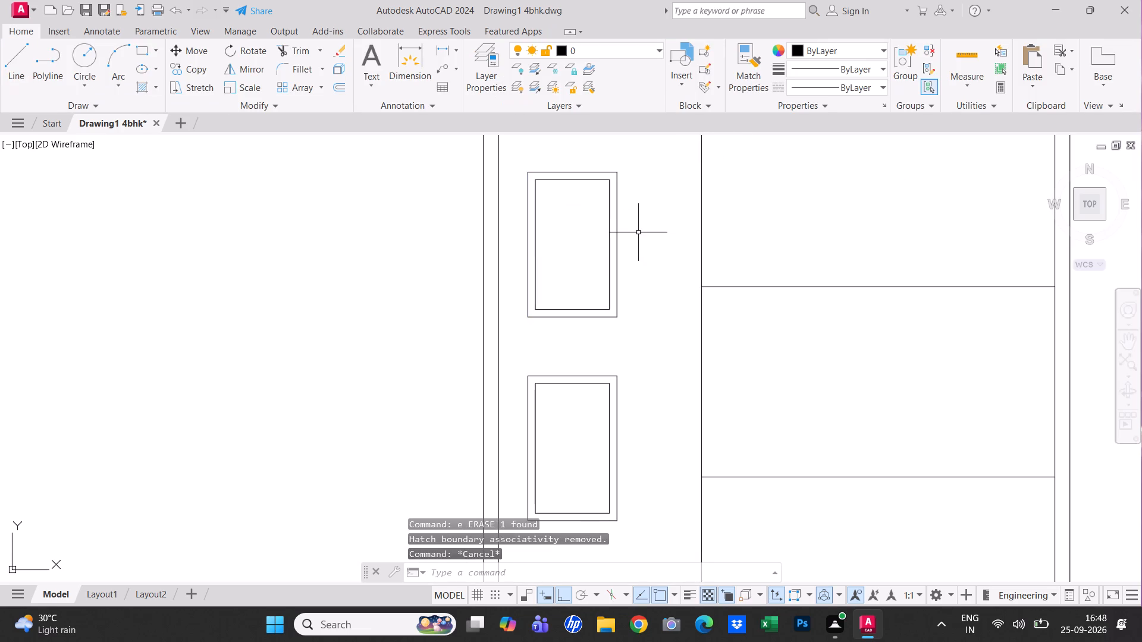
Hatch the inside of both inner pillow rectangles with solid green 88,186,72, leaving their 1" borders unfilled.
{"action": "key", "text": "h"}
{"action": "key", "text": "space"}
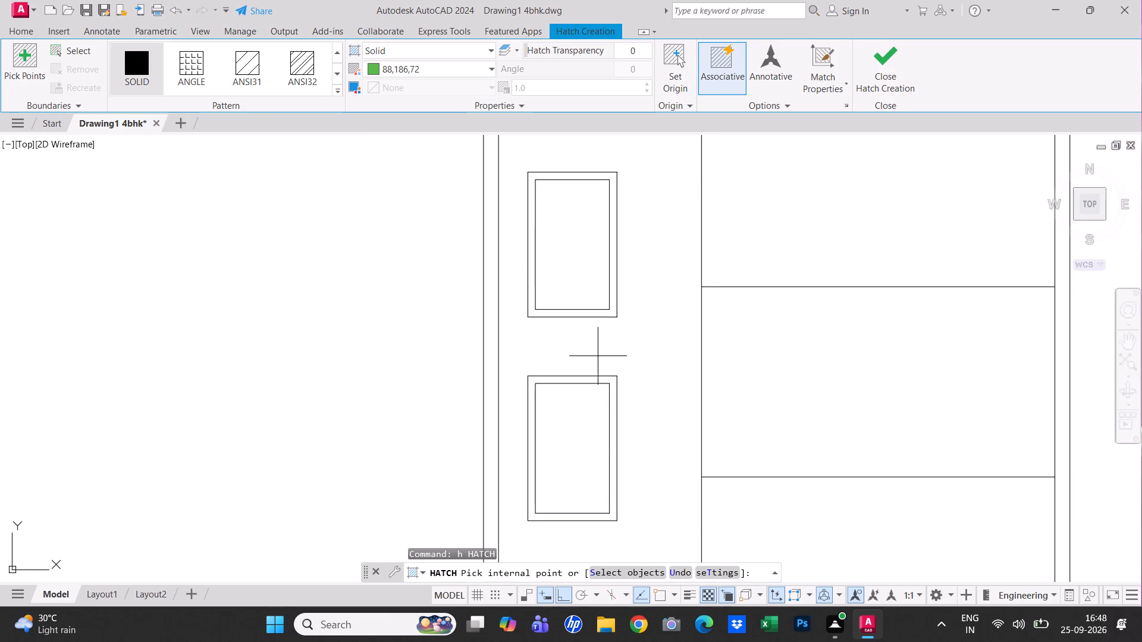
{"action": "left_click", "coordinate": [561, 266]}
{"action": "left_click", "coordinate": [575, 430]}
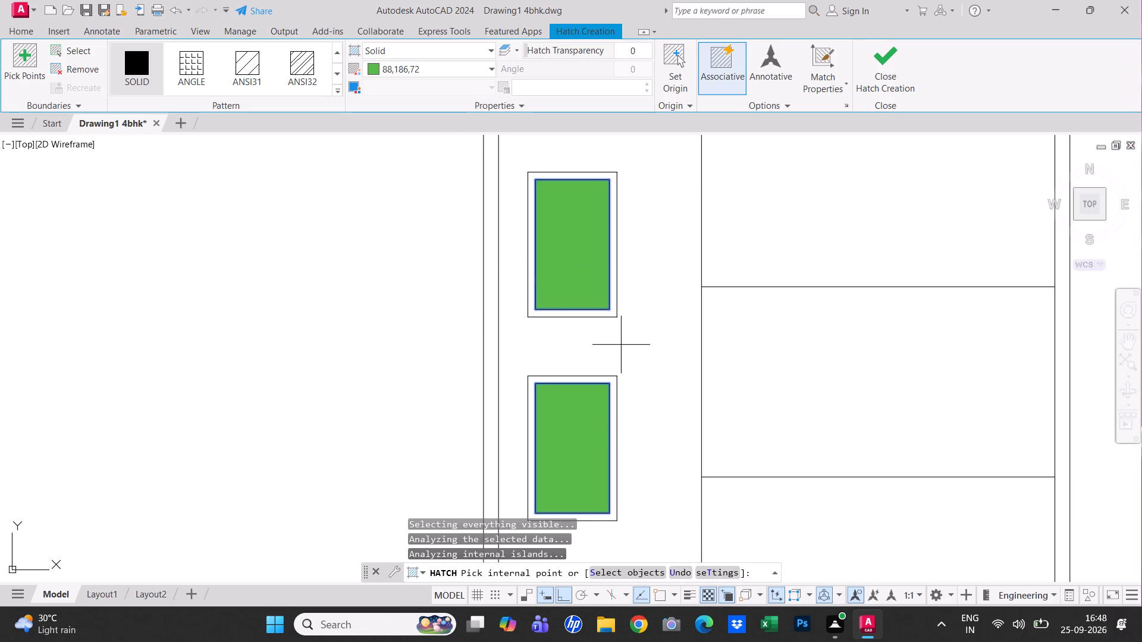
{"action": "left_click", "coordinate": [870, 76]}
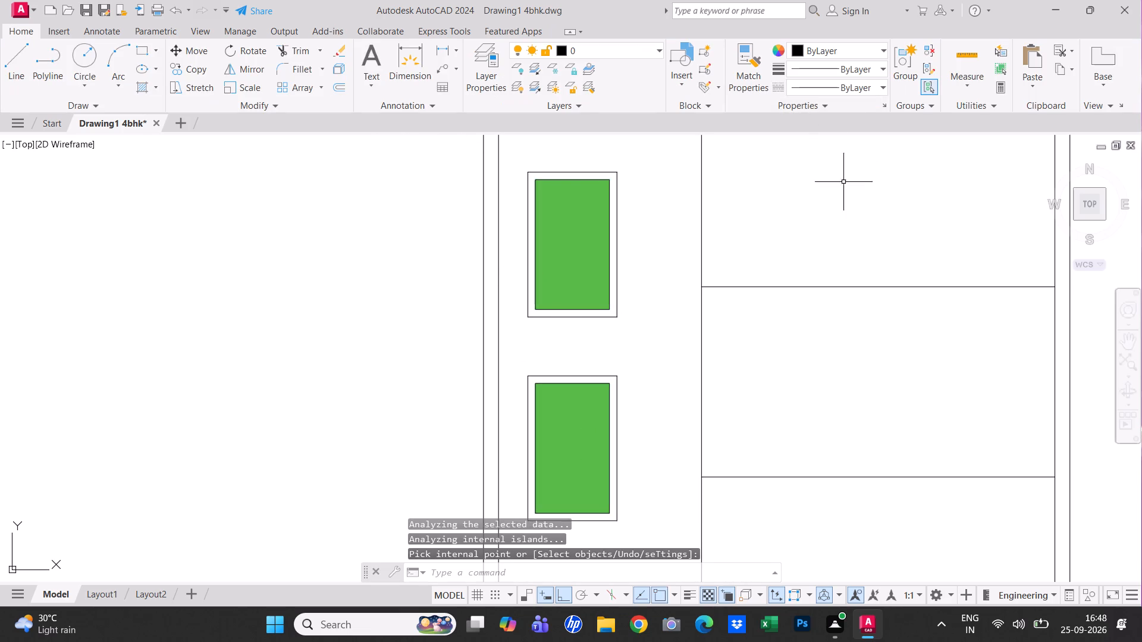
Save the drawing.
{"action": "scroll", "coordinate": [801, 261], "scroll_direction": "down", "scroll_amount": 2}
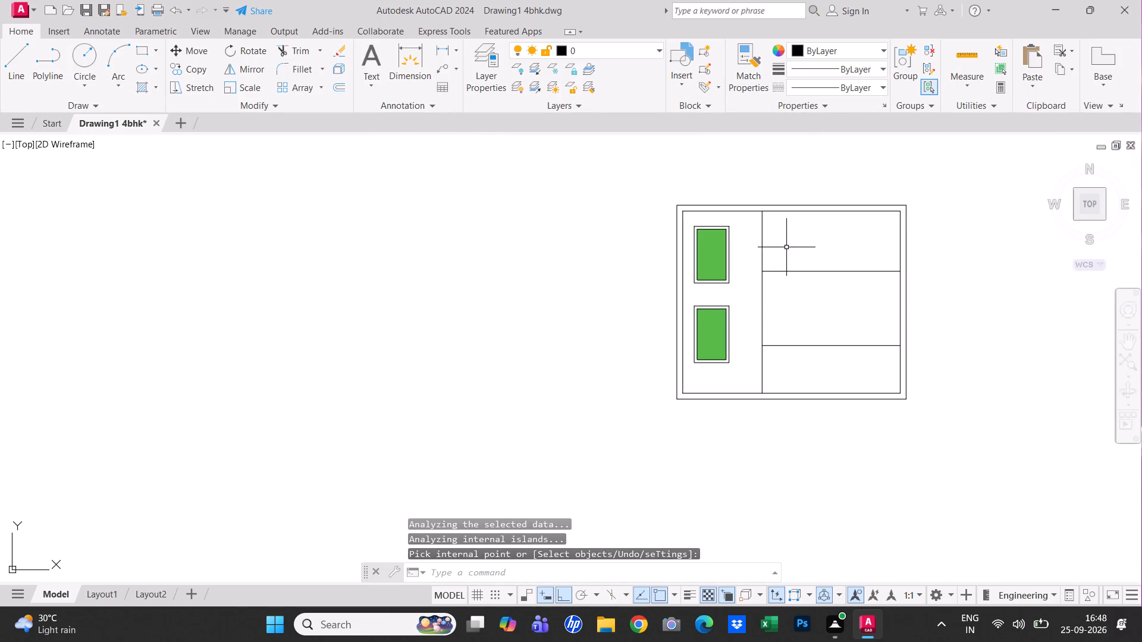
{"action": "key", "text": "ctrl+s"}
Group all objects of the bed, including its border, dividing lines, pillows and hatch.
{"action": "scroll", "coordinate": [769, 281], "scroll_direction": "down", "scroll_amount": 2}
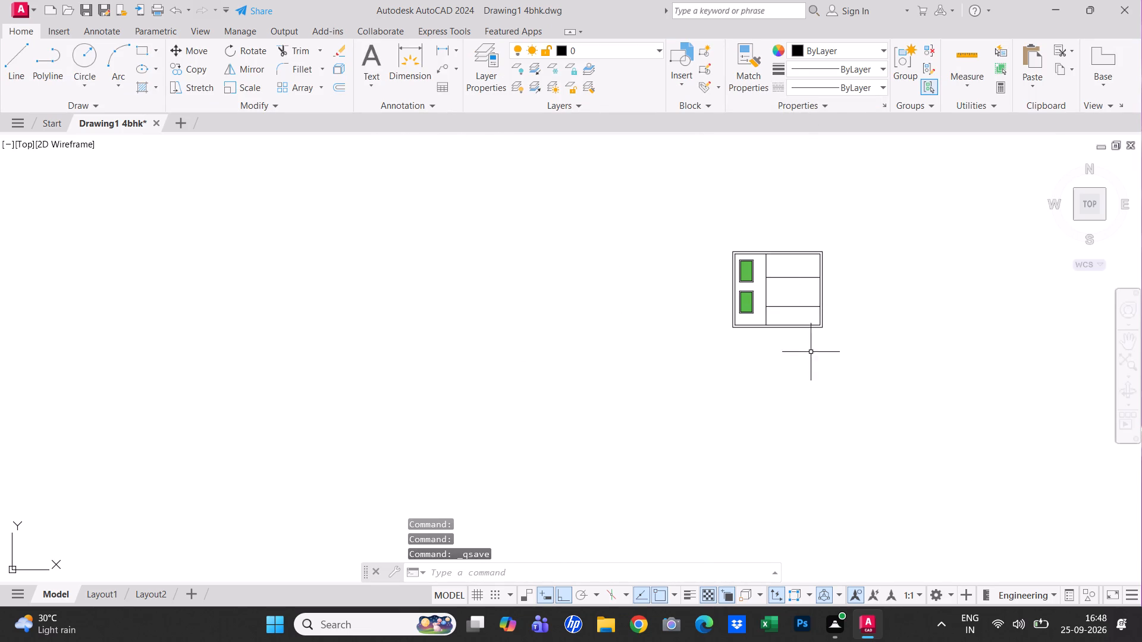
{"action": "key", "text": "Escape"}
{"action": "scroll", "coordinate": [849, 349], "scroll_direction": "up", "scroll_amount": 1}
{"action": "left_click", "coordinate": [849, 350]}
{"action": "left_click", "coordinate": [610, 160]}
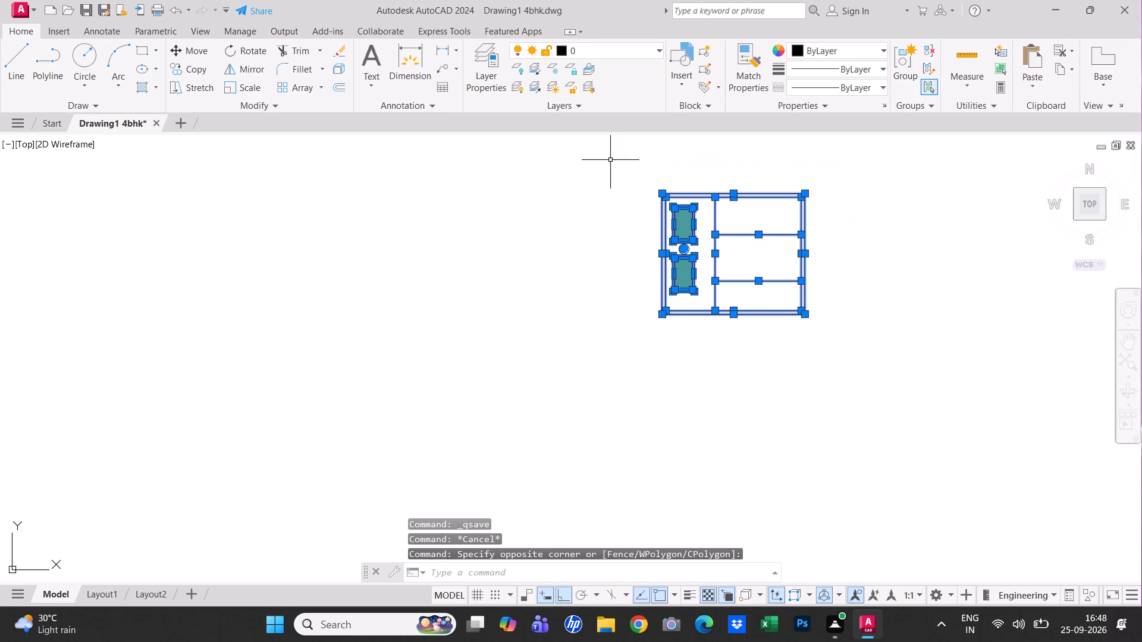
{"action": "type", "text": "g"}
{"action": "key", "text": "space"}
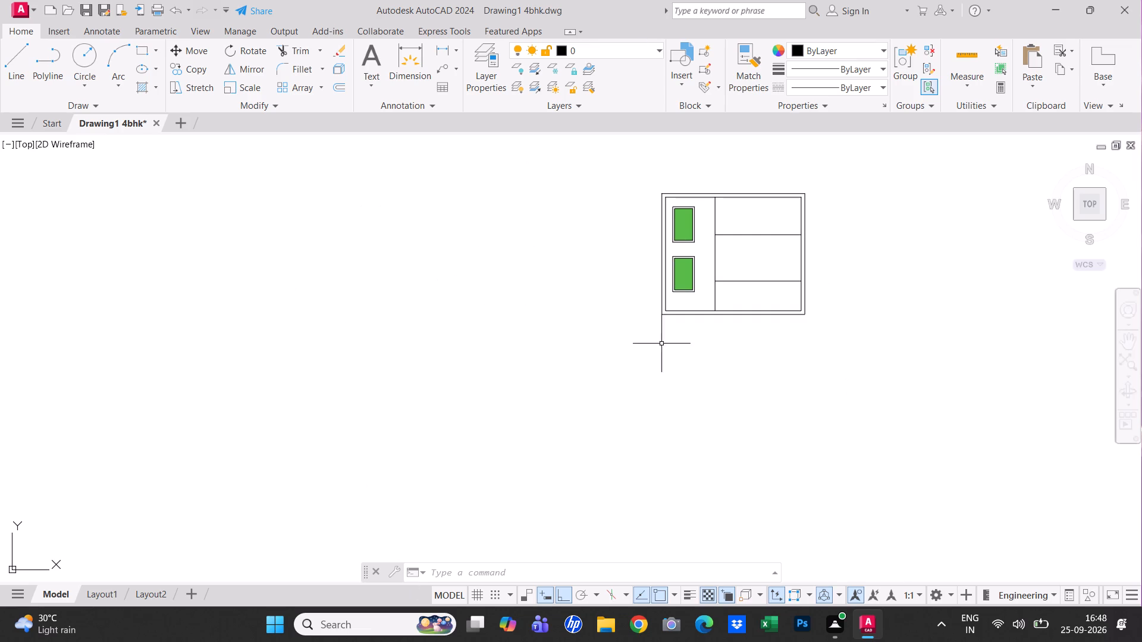
{"action": "key", "text": "Escape"}
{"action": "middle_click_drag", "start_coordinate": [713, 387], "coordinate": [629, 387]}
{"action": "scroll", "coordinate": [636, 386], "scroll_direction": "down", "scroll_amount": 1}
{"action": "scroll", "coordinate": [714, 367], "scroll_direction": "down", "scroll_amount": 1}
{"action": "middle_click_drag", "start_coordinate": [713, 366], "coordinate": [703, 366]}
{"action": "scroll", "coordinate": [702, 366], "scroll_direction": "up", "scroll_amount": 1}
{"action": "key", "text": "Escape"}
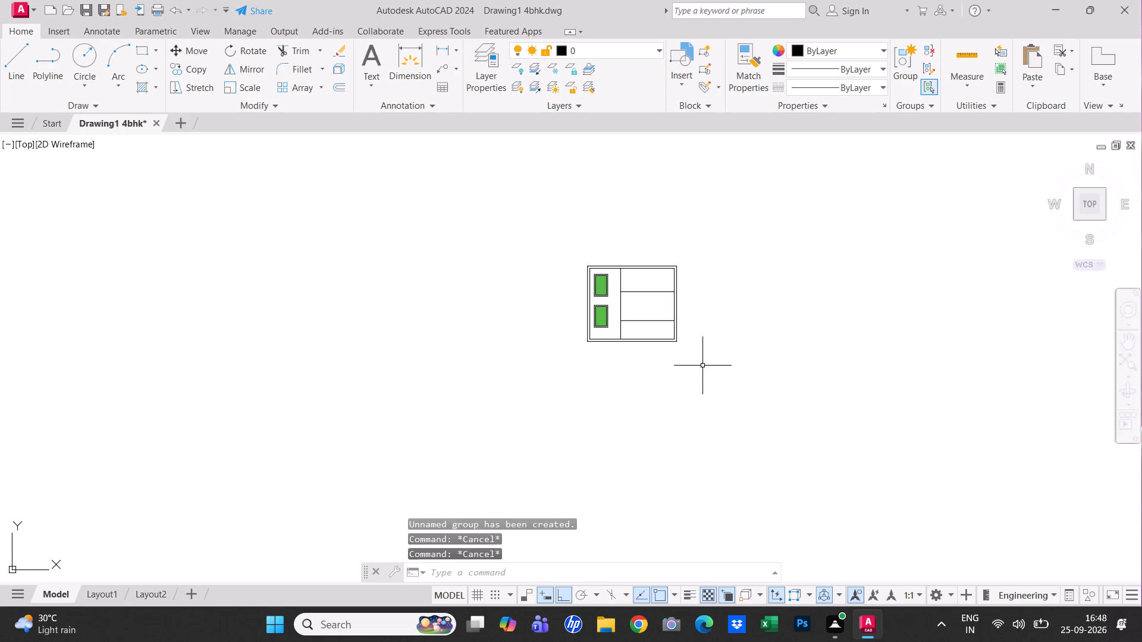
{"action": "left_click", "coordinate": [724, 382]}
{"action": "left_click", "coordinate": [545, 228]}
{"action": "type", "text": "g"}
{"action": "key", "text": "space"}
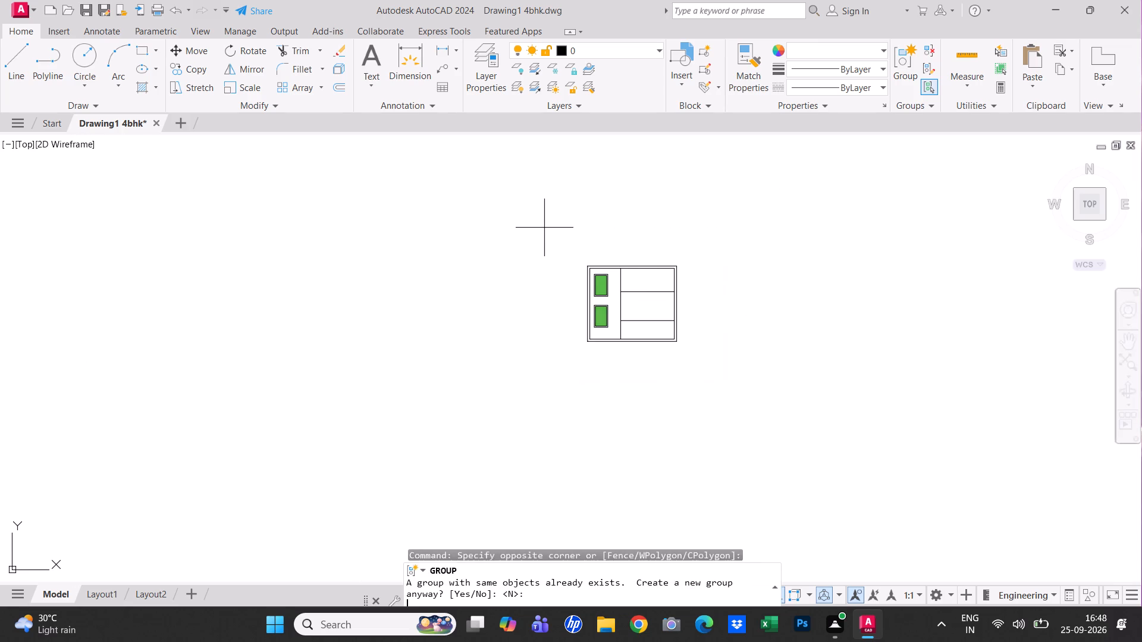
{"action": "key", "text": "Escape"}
Copy the bed group with ortho off into the left plan's two left-hand bedrooms and the right plan's upper-left and lower-middle bedrooms.
{"action": "scroll", "coordinate": [665, 348], "scroll_direction": "down", "scroll_amount": 2}
{"action": "middle_click_drag", "start_coordinate": [641, 346], "coordinate": [902, 458]}
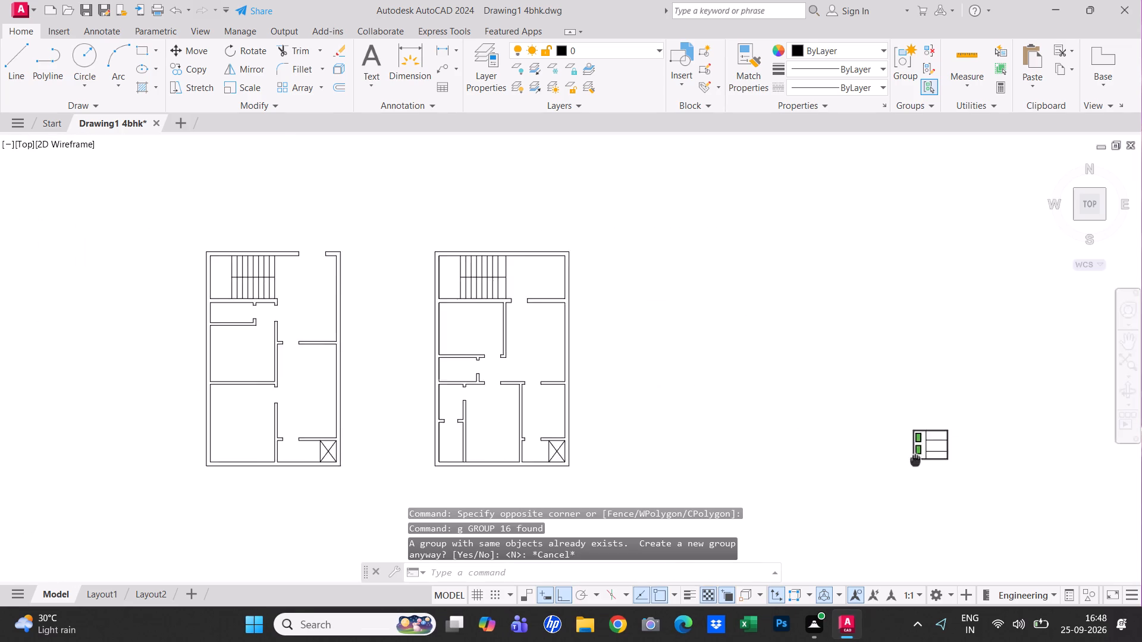
{"action": "middle_click_drag", "start_coordinate": [902, 458], "coordinate": [865, 396]}
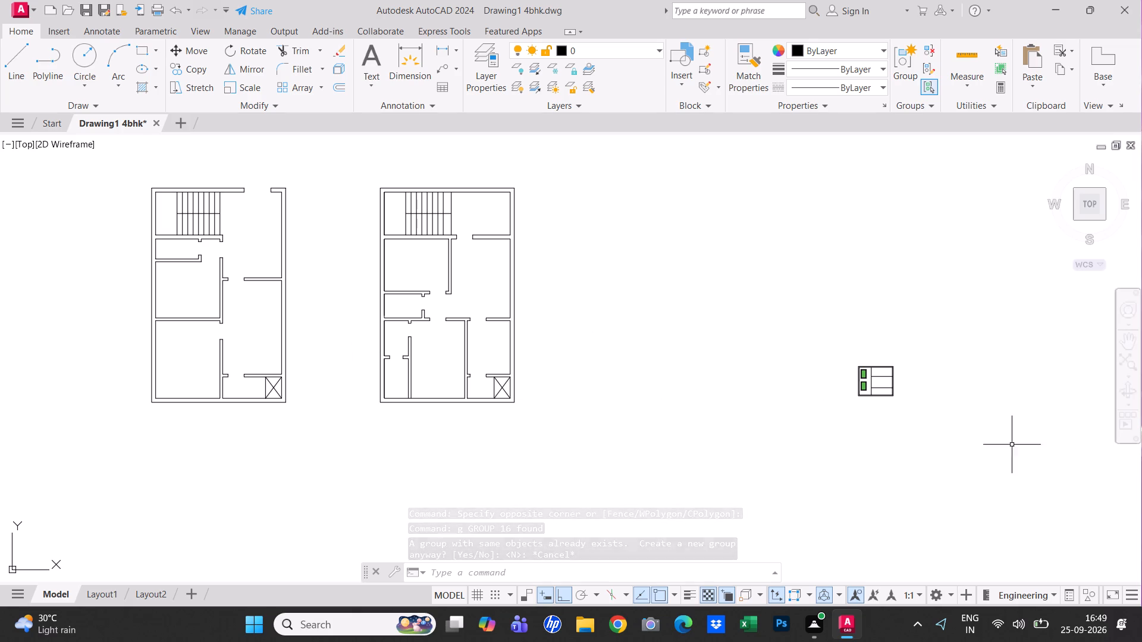
{"action": "left_click", "coordinate": [203, 73]}
{"action": "left_click", "coordinate": [901, 418]}
{"action": "left_click", "coordinate": [810, 332]}
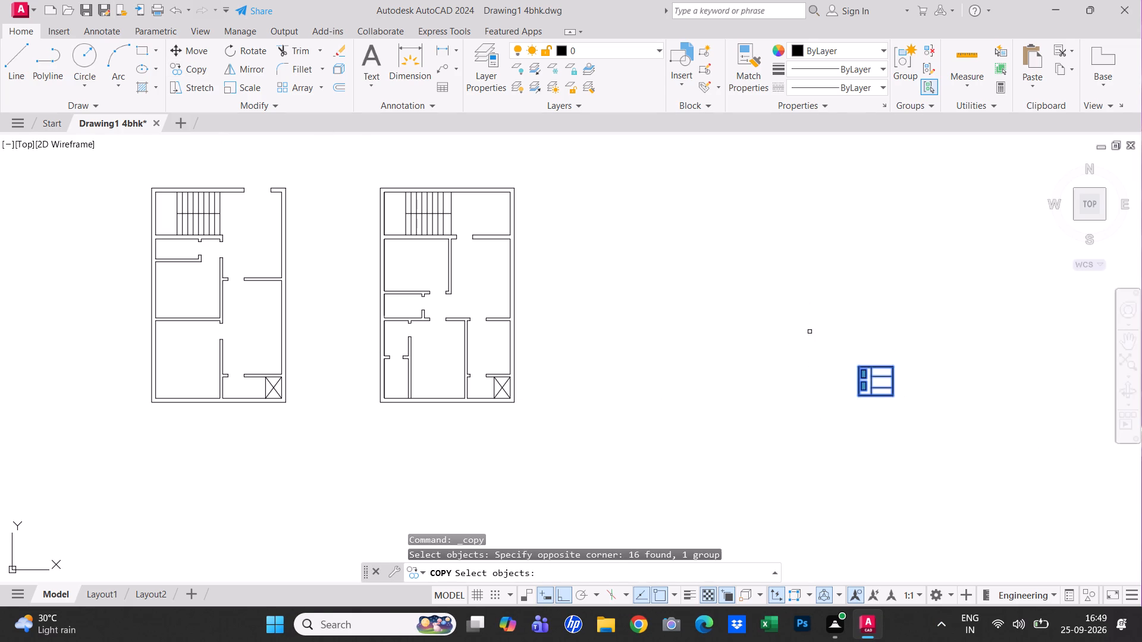
{"action": "key", "text": "space"}
{"action": "left_click", "coordinate": [889, 379]}
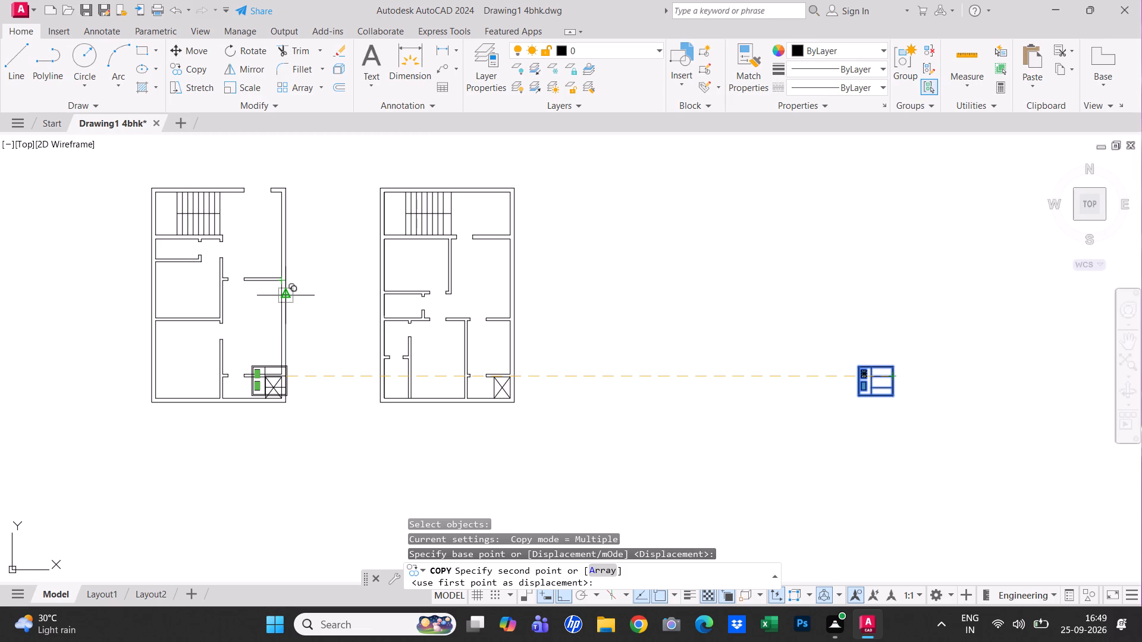
{"action": "key", "text": "F8"}
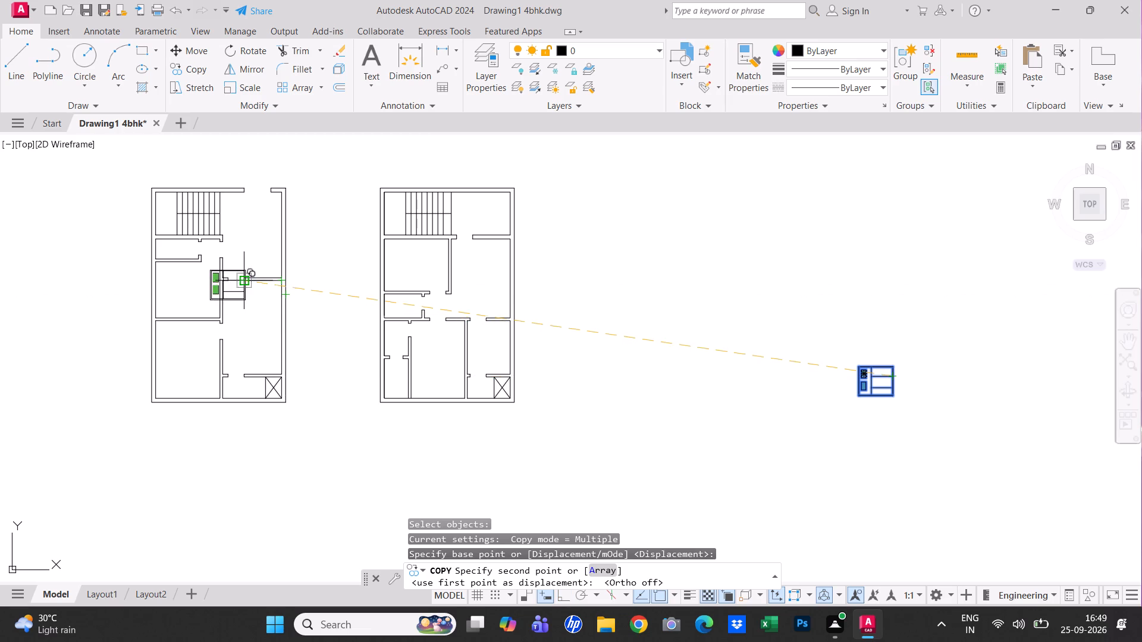
{"action": "left_click", "coordinate": [202, 290]}
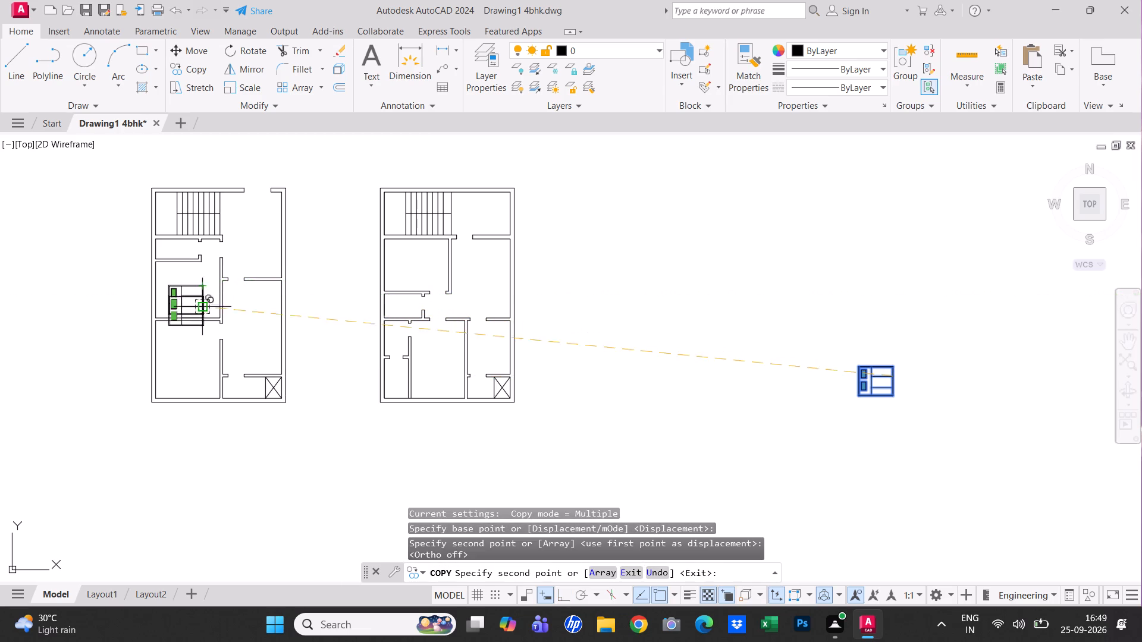
{"action": "left_click", "coordinate": [197, 359]}
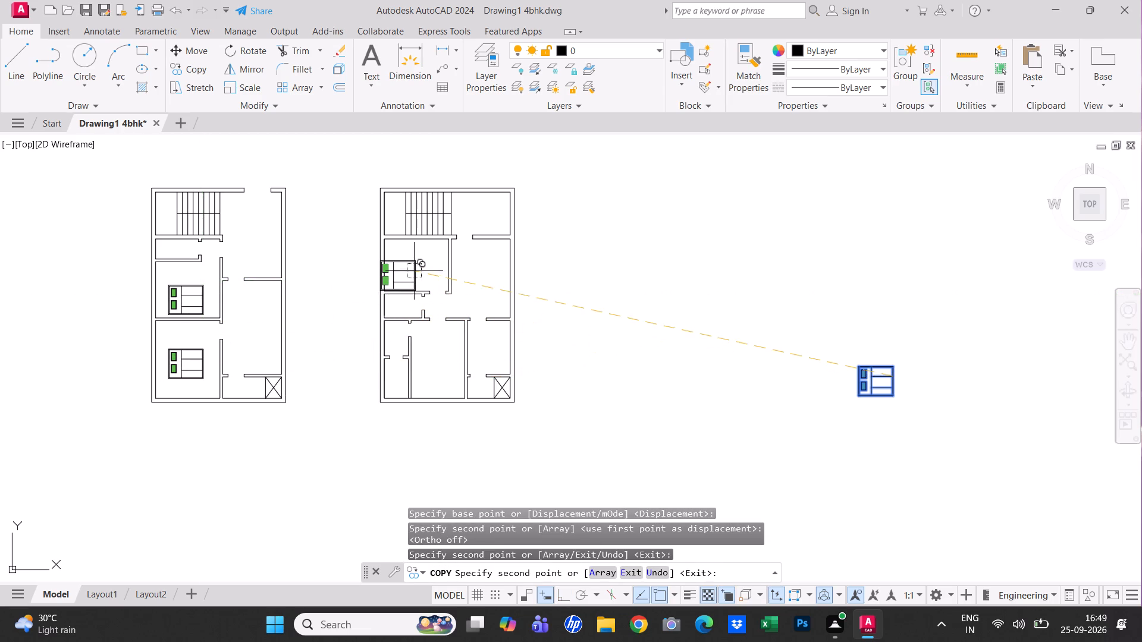
{"action": "left_click", "coordinate": [432, 259]}
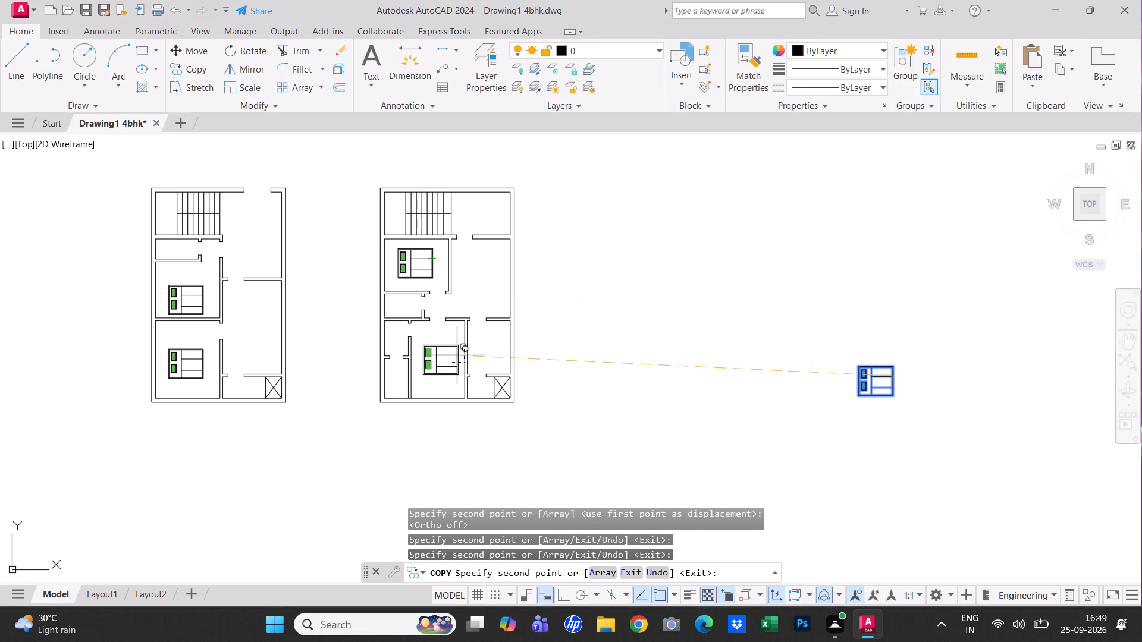
{"action": "left_click", "coordinate": [457, 355]}
{"action": "key", "text": "Escape"}
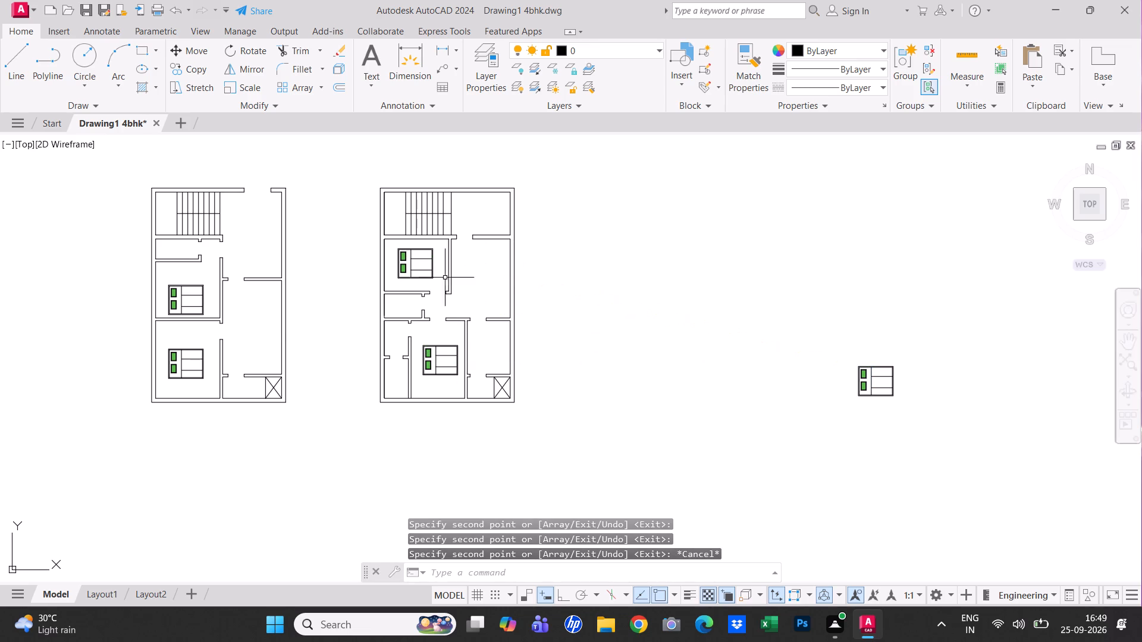
Move the bed in the left plan's lower-left bedroom closer to the room's lower-left corner.
{"action": "scroll", "coordinate": [201, 291], "scroll_direction": "up", "scroll_amount": 1}
{"action": "middle_click_drag", "start_coordinate": [278, 288], "coordinate": [686, 278]}
{"action": "key", "text": "Escape"}
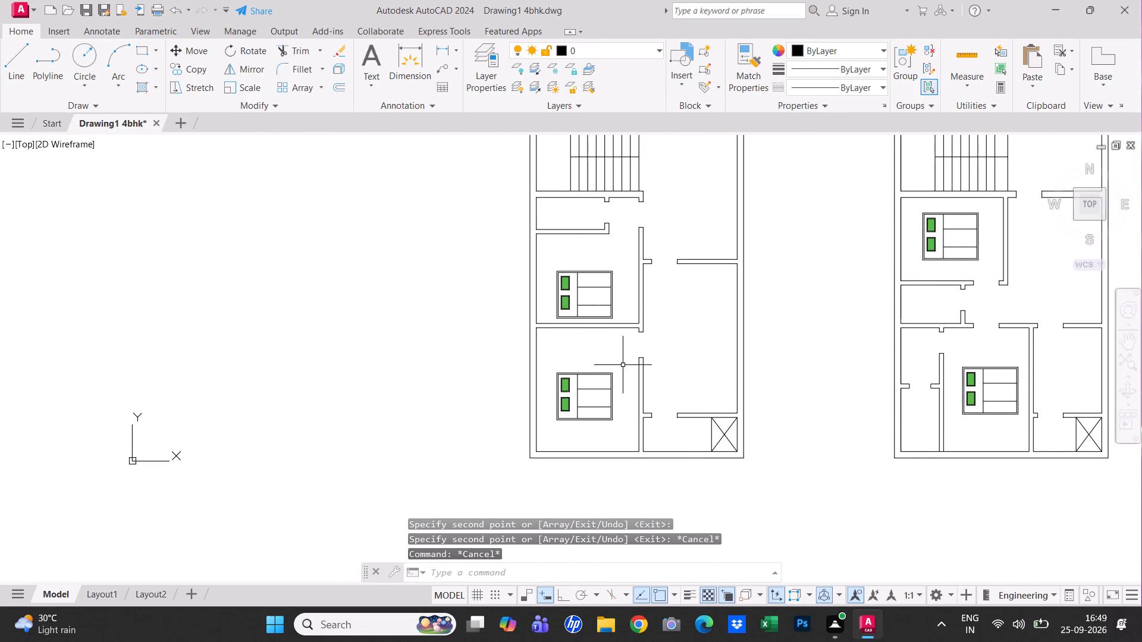
{"action": "middle_click_drag", "start_coordinate": [618, 392], "coordinate": [605, 303]}
{"action": "key", "text": "Escape"}
{"action": "left_click", "coordinate": [601, 339]}
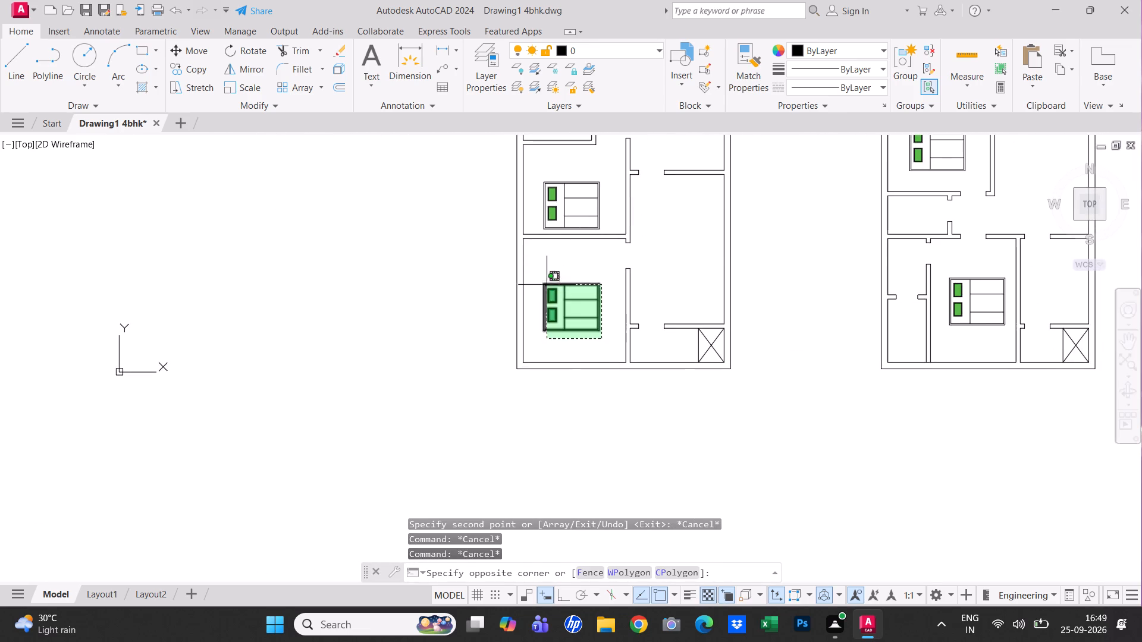
{"action": "left_click", "coordinate": [539, 280]}
{"action": "scroll", "coordinate": [541, 320], "scroll_direction": "up", "scroll_amount": 1}
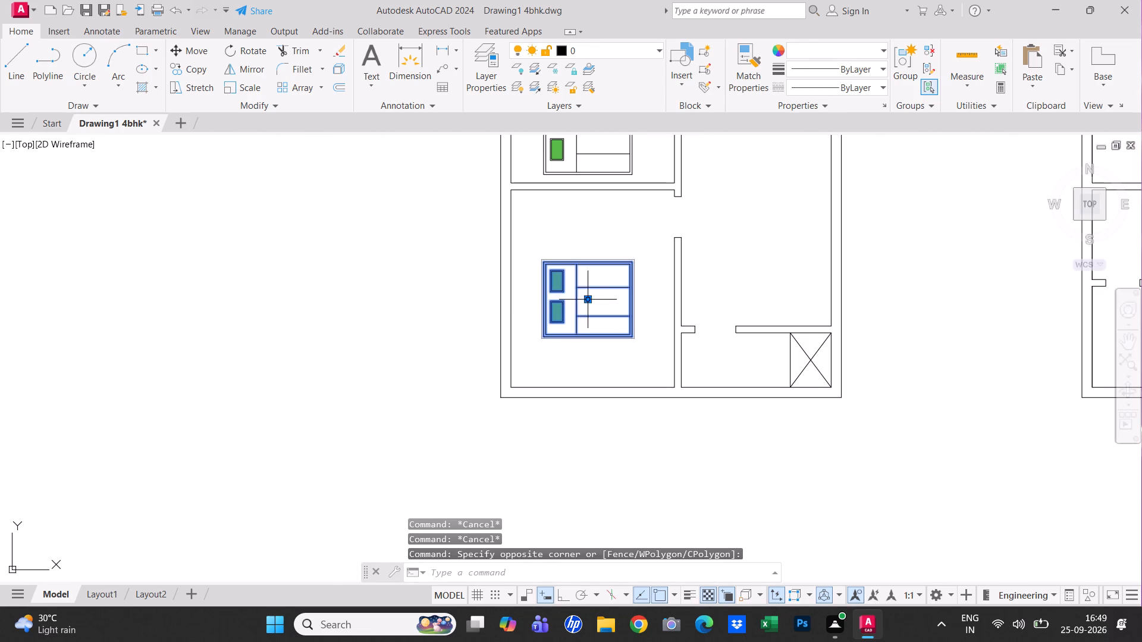
{"action": "left_click", "coordinate": [588, 301]}
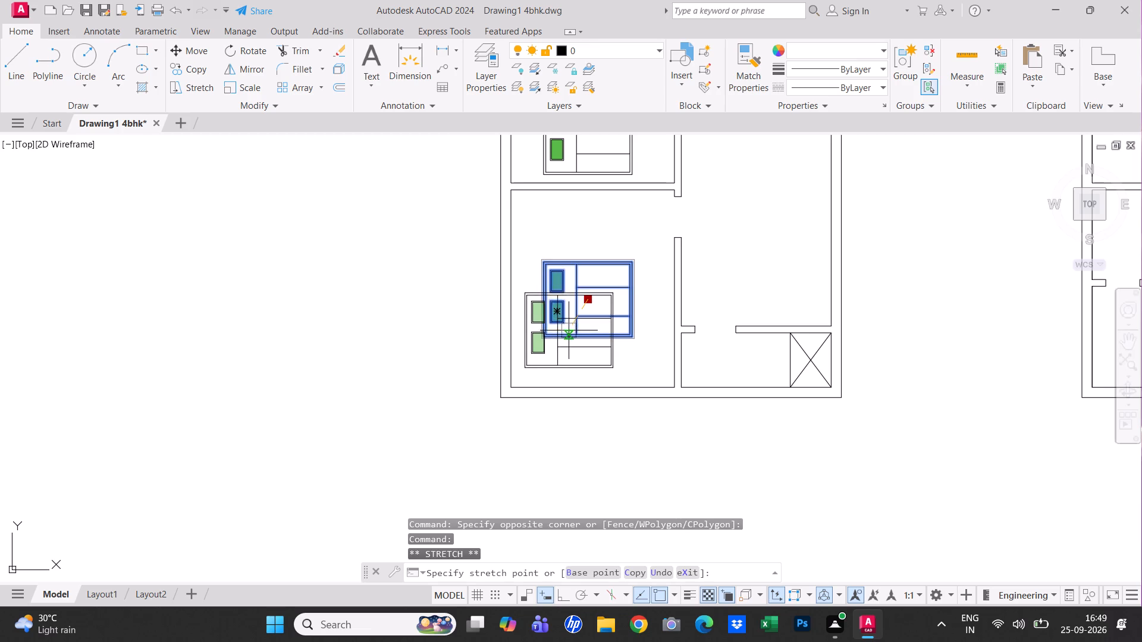
{"action": "left_click", "coordinate": [569, 330]}
{"action": "middle_click_drag", "start_coordinate": [591, 262], "coordinate": [588, 348]}
{"action": "key", "text": "Escape"}
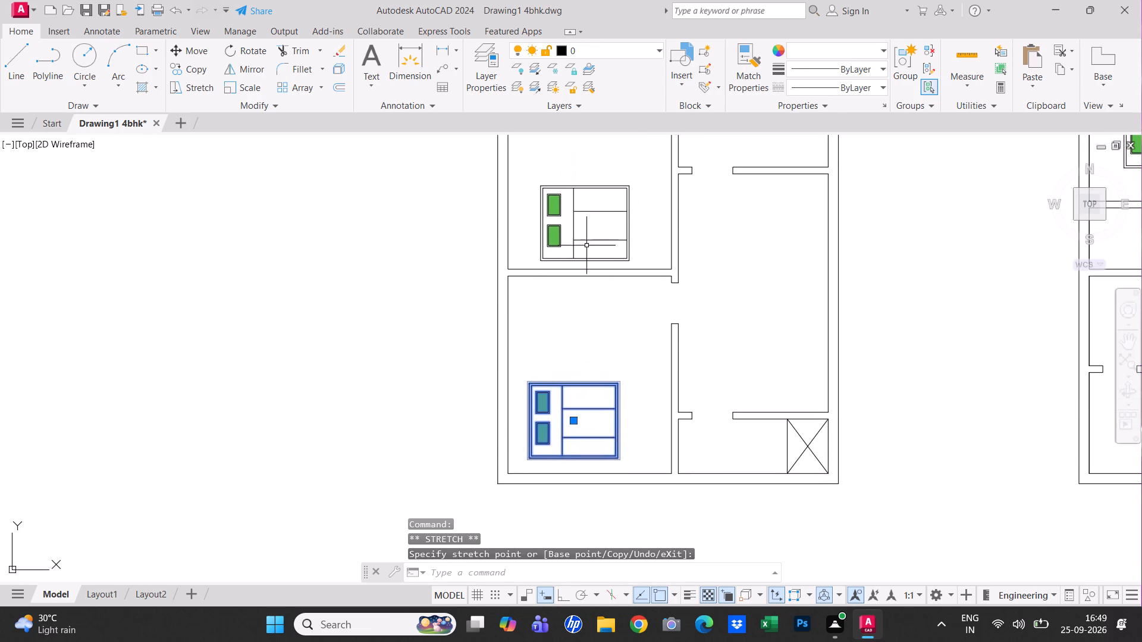
Move the bed in the left plan's upper bedroom horizontally toward the outer left wall.
{"action": "middle_click_drag", "start_coordinate": [597, 261], "coordinate": [604, 304]}
{"action": "left_click", "coordinate": [634, 303]}
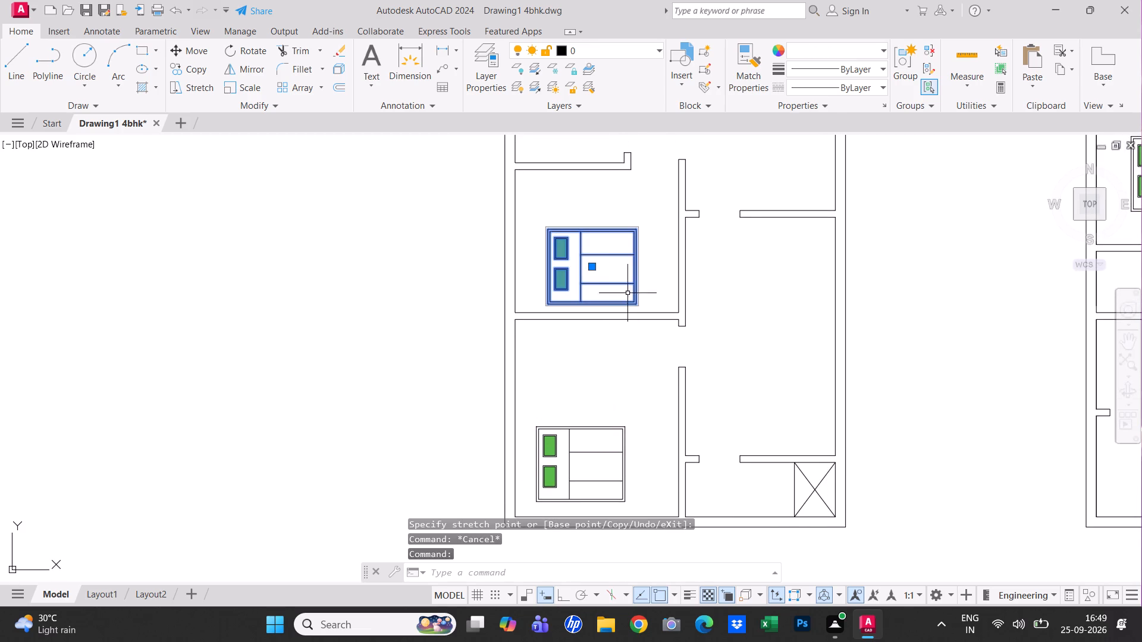
{"action": "left_click", "coordinate": [594, 266]}
{"action": "left_click", "coordinate": [572, 265]}
{"action": "key", "text": "Escape"}
Rotate the bed in the right plan's lower-middle bedroom by 90° with ortho on.
{"action": "scroll", "coordinate": [623, 257], "scroll_direction": "down", "scroll_amount": 1}
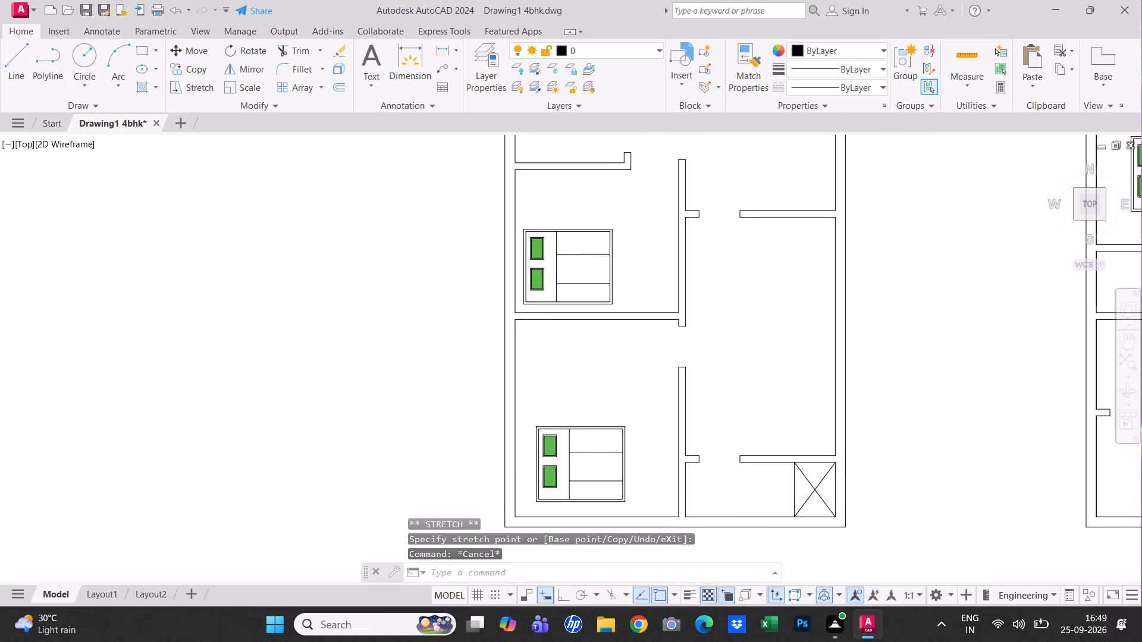
{"action": "scroll", "coordinate": [631, 287], "scroll_direction": "down", "scroll_amount": 1}
{"action": "middle_click_drag", "start_coordinate": [636, 320], "coordinate": [504, 352]}
{"action": "scroll", "coordinate": [726, 374], "scroll_direction": "up", "scroll_amount": 1}
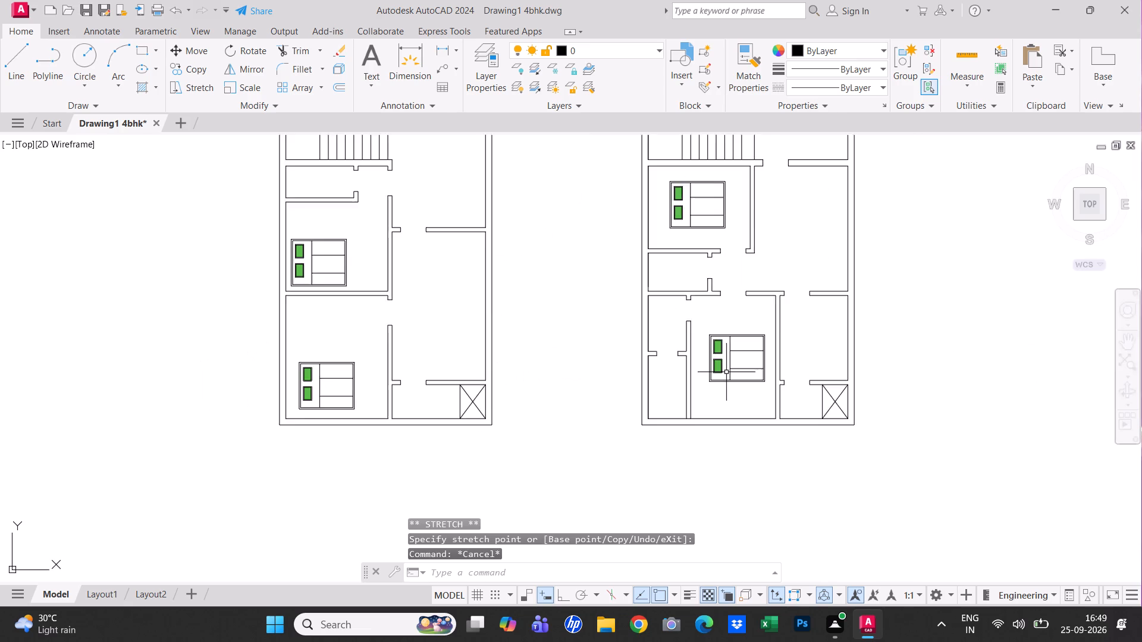
{"action": "scroll", "coordinate": [726, 372], "scroll_direction": "up", "scroll_amount": 1}
{"action": "left_click", "coordinate": [732, 372]}
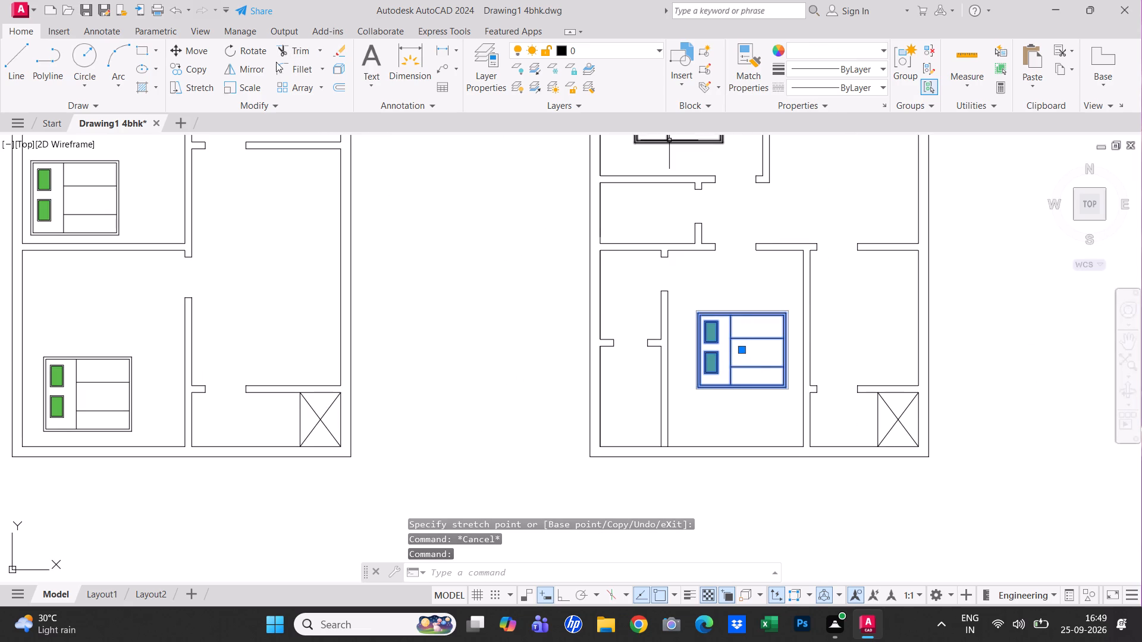
{"action": "left_click", "coordinate": [265, 55]}
{"action": "left_click", "coordinate": [381, 150]}
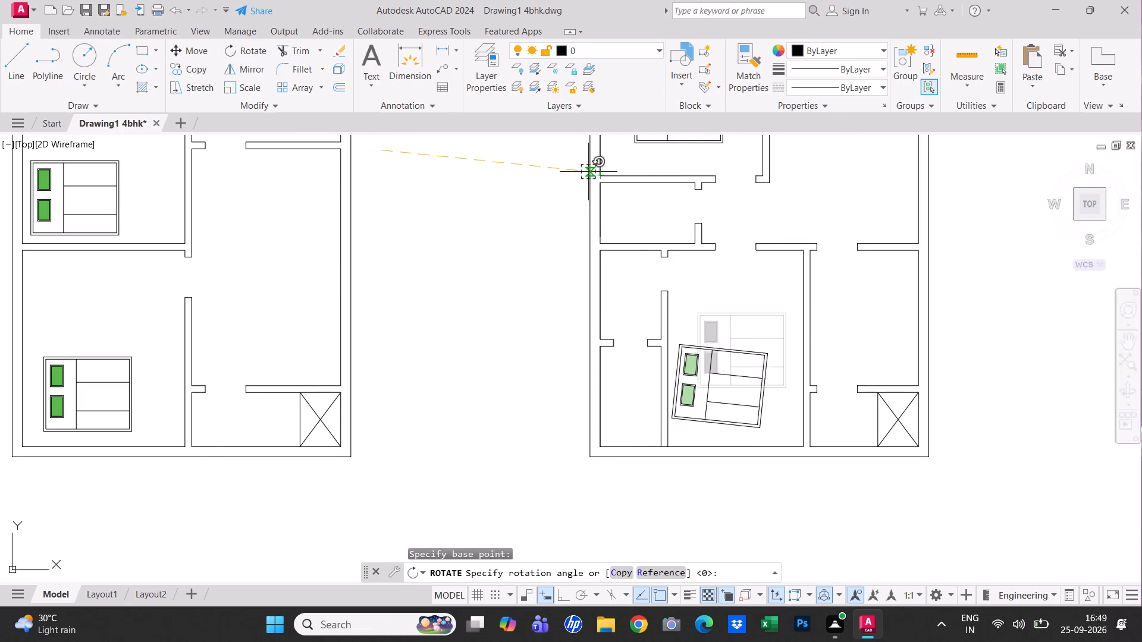
{"action": "key", "text": "F8"}
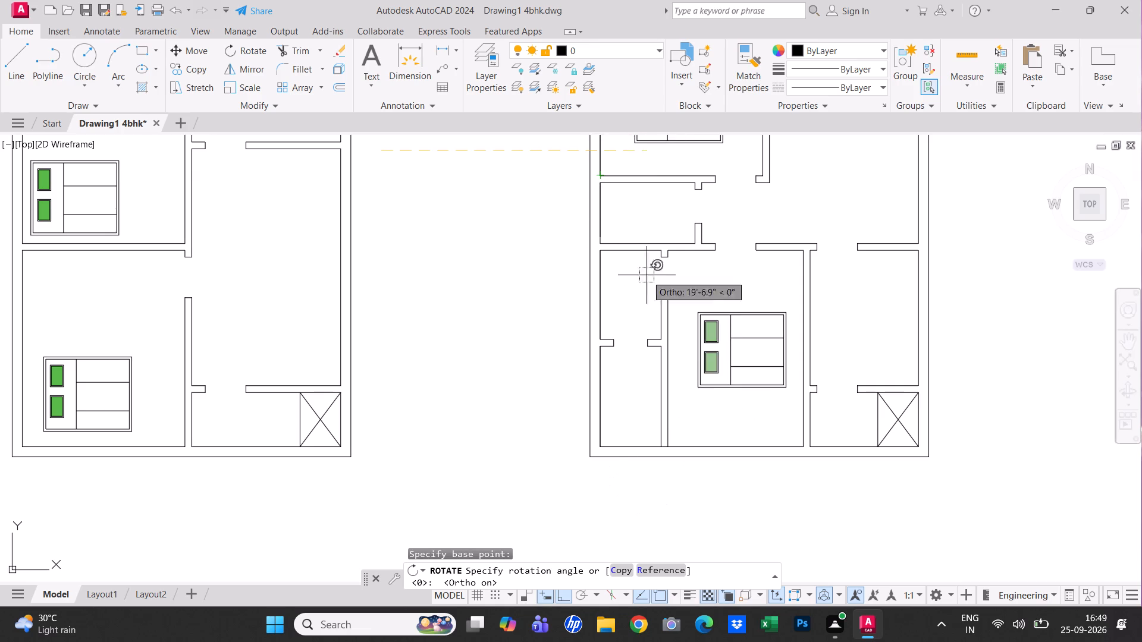
{"action": "scroll", "coordinate": [626, 315], "scroll_direction": "down", "scroll_amount": 2}
{"action": "middle_click_drag", "start_coordinate": [572, 342], "coordinate": [493, 367]}
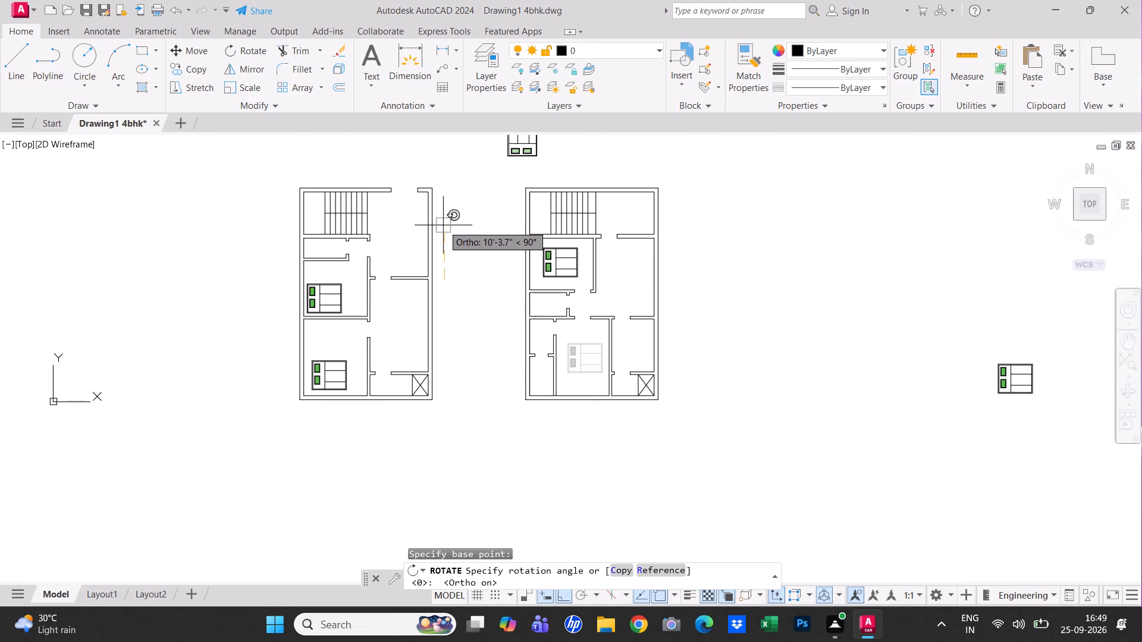
{"action": "left_click", "coordinate": [443, 225]}
Move the rotated bed with ortho off back into the right plan's lower-middle bedroom, with its pillows near the bottom wall.
{"action": "middle_click_drag", "start_coordinate": [523, 254], "coordinate": [548, 399]}
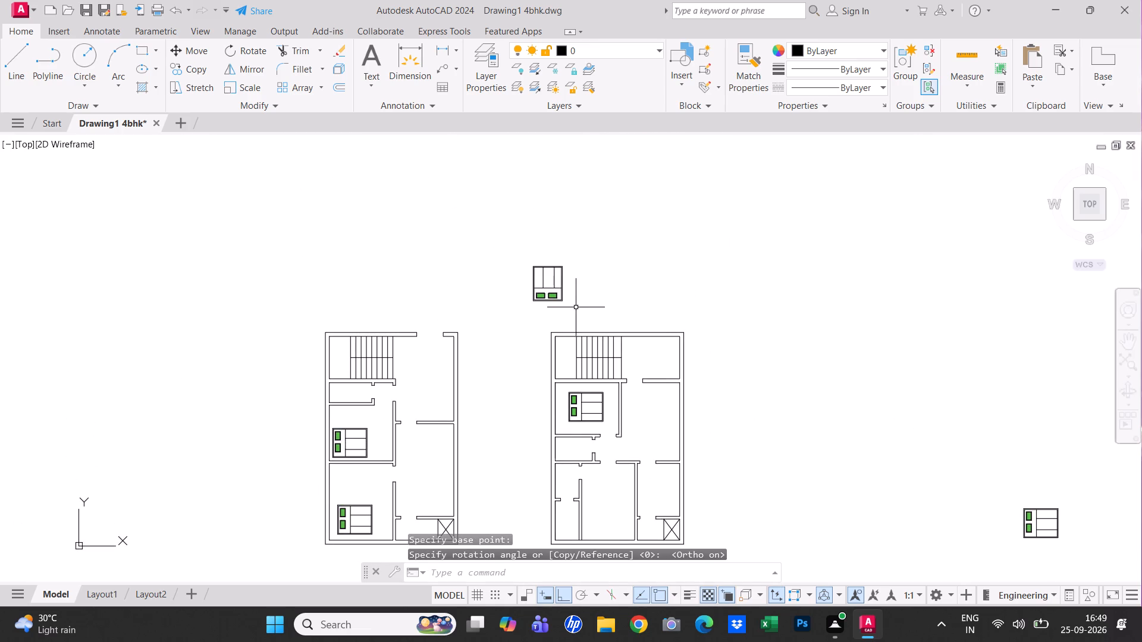
{"action": "left_click", "coordinate": [576, 307]}
{"action": "left_click", "coordinate": [481, 216]}
{"action": "left_click", "coordinate": [547, 284]}
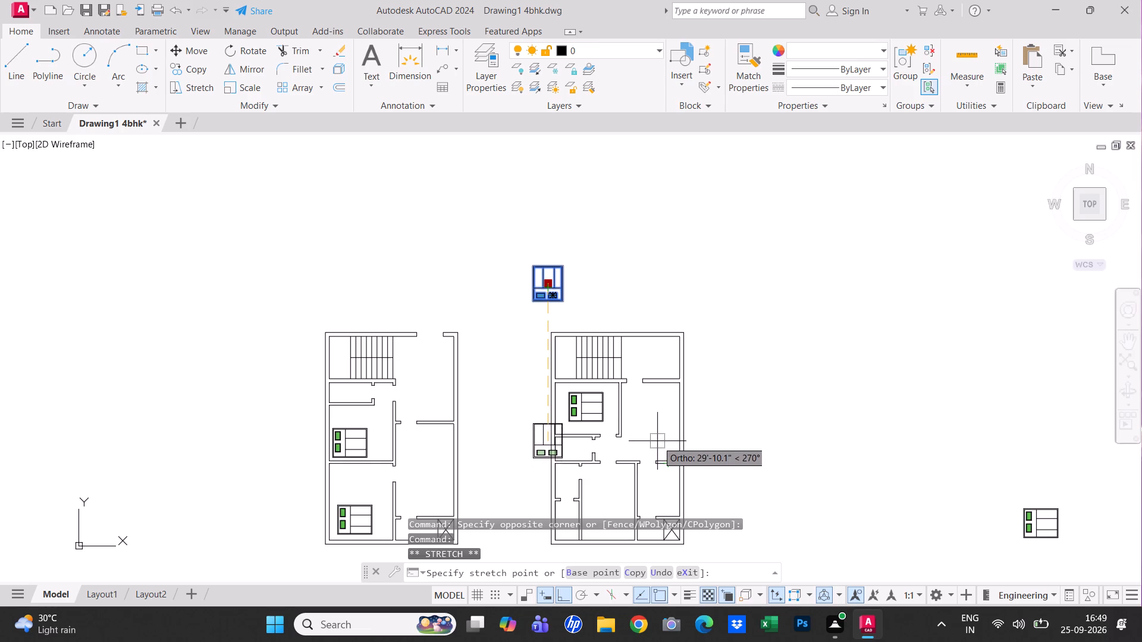
{"action": "key", "text": "F8"}
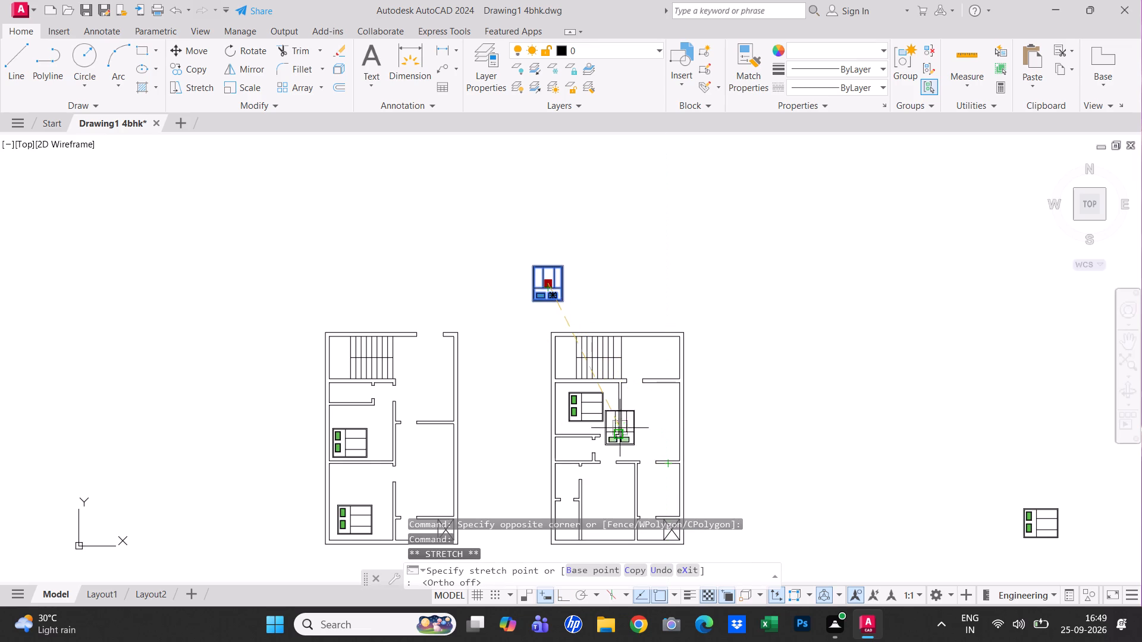
{"action": "middle_click_drag", "start_coordinate": [605, 478], "coordinate": [596, 350]}
{"action": "scroll", "coordinate": [592, 380], "scroll_direction": "up", "scroll_amount": 2}
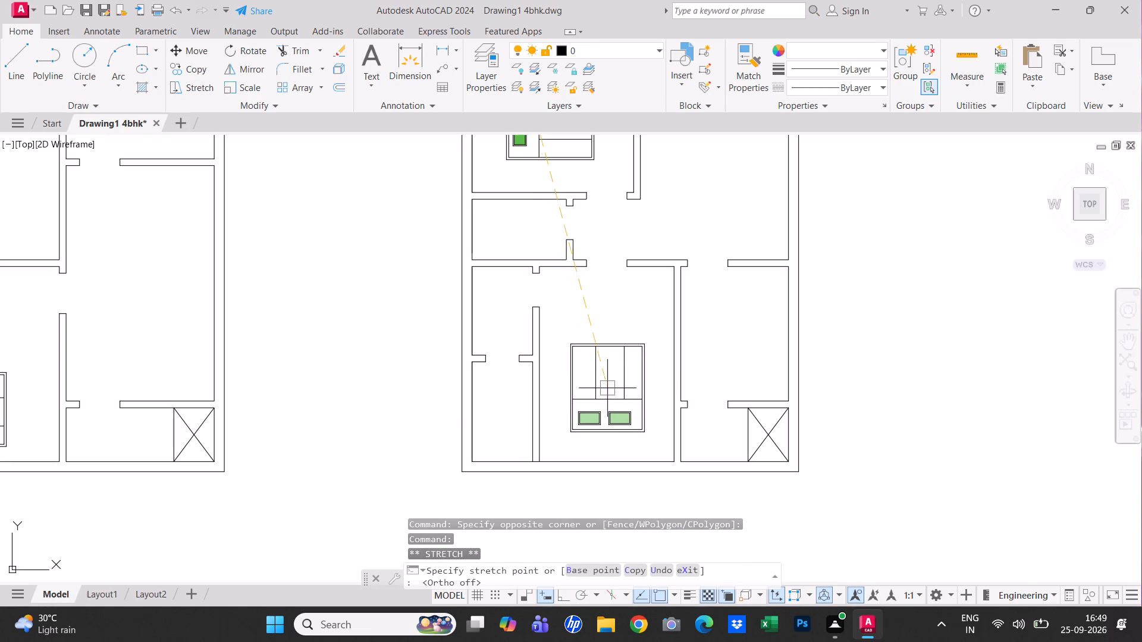
{"action": "left_click", "coordinate": [611, 406]}
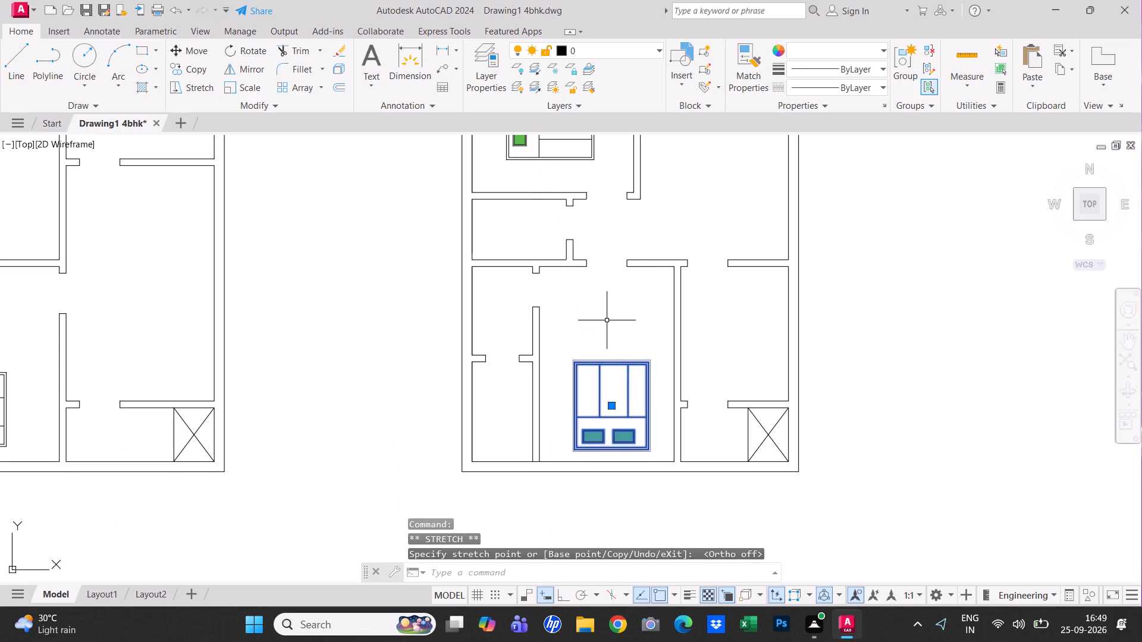
{"action": "middle_click_drag", "start_coordinate": [611, 333], "coordinate": [618, 418]}
{"action": "key", "text": "Escape"}
Move the bed in the right plan's upper-left bedroom toward the room's upper-left corner.
{"action": "left_click", "coordinate": [597, 241]}
{"action": "middle_click_drag", "start_coordinate": [606, 270], "coordinate": [626, 351]}
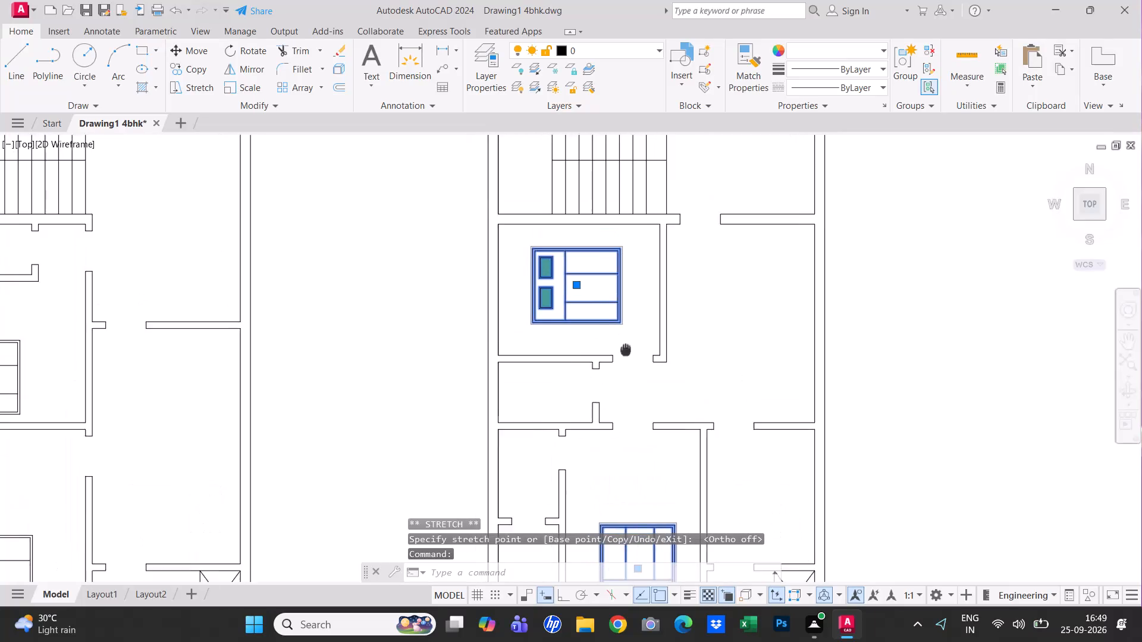
{"action": "middle_click_drag", "start_coordinate": [626, 351], "coordinate": [632, 371]}
{"action": "left_click", "coordinate": [585, 304]}
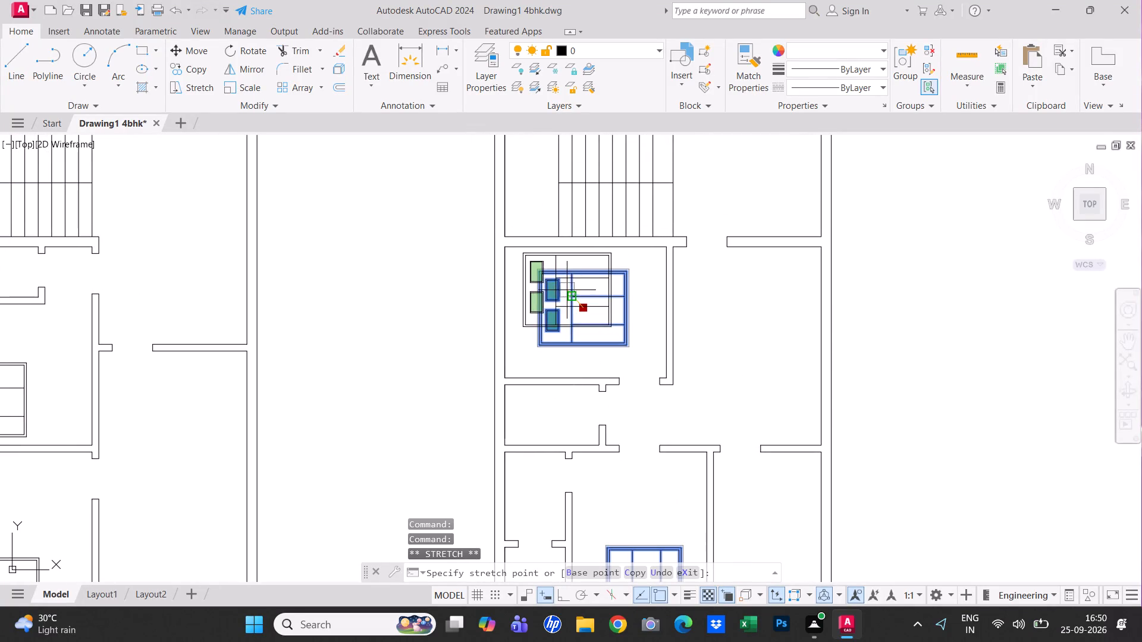
{"action": "left_click", "coordinate": [564, 289]}
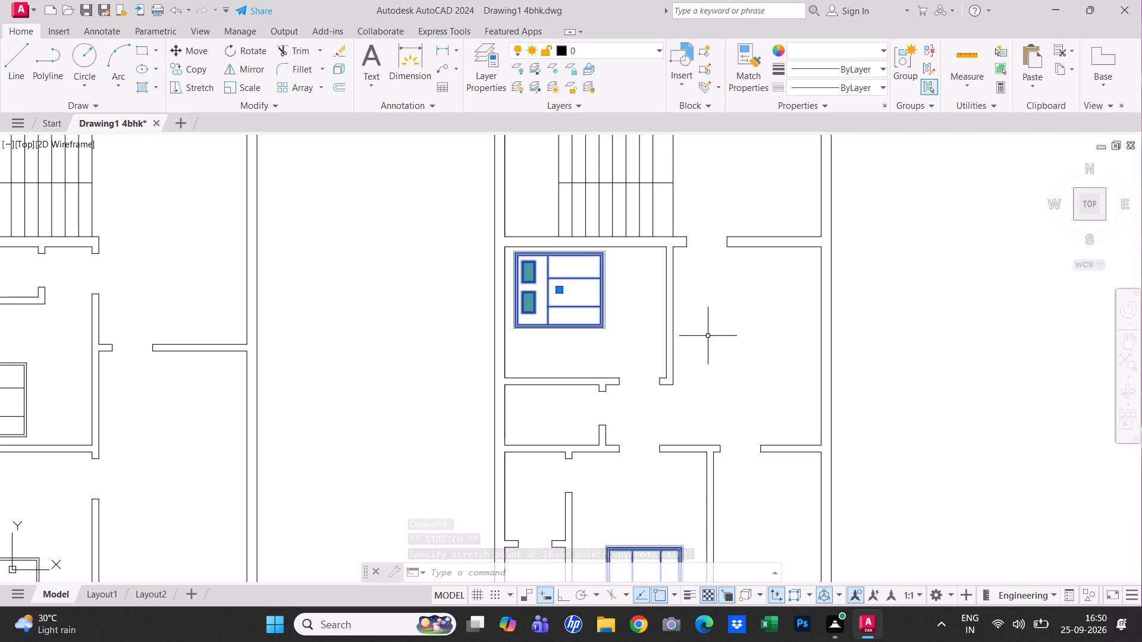
{"action": "key", "text": "Escape"}
Save the drawing.
{"action": "scroll", "coordinate": [687, 344], "scroll_direction": "down", "scroll_amount": 1}
{"action": "middle_click_drag", "start_coordinate": [476, 408], "coordinate": [480, 411]}
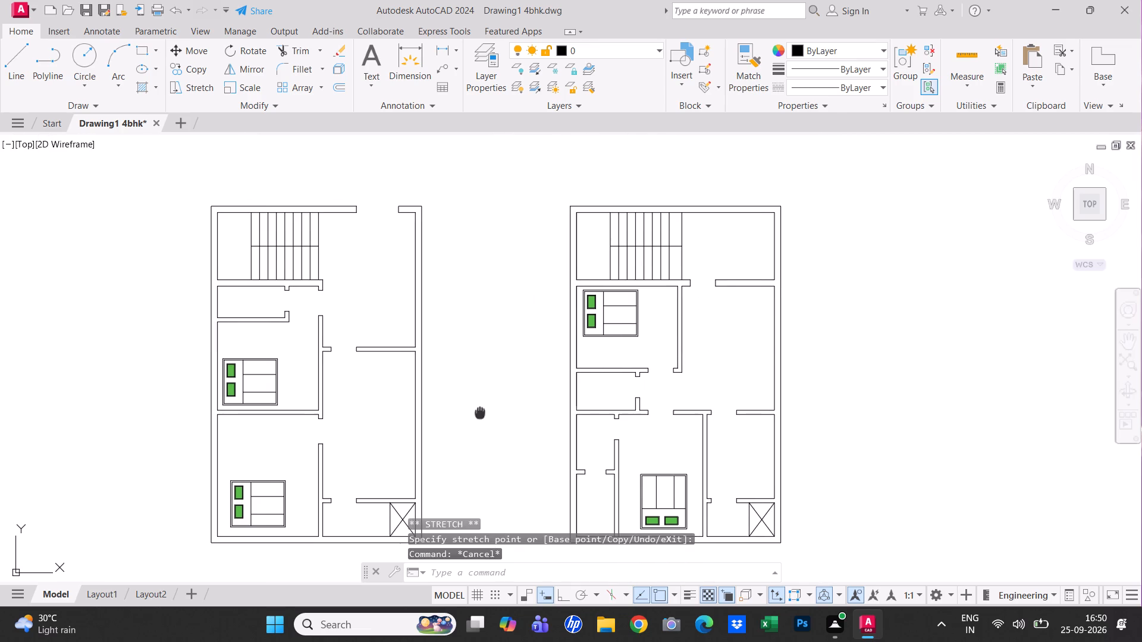
{"action": "middle_click_drag", "start_coordinate": [480, 411], "coordinate": [548, 401]}
{"action": "key", "text": "Escape"}
{"action": "key", "text": "ctrl+s"}
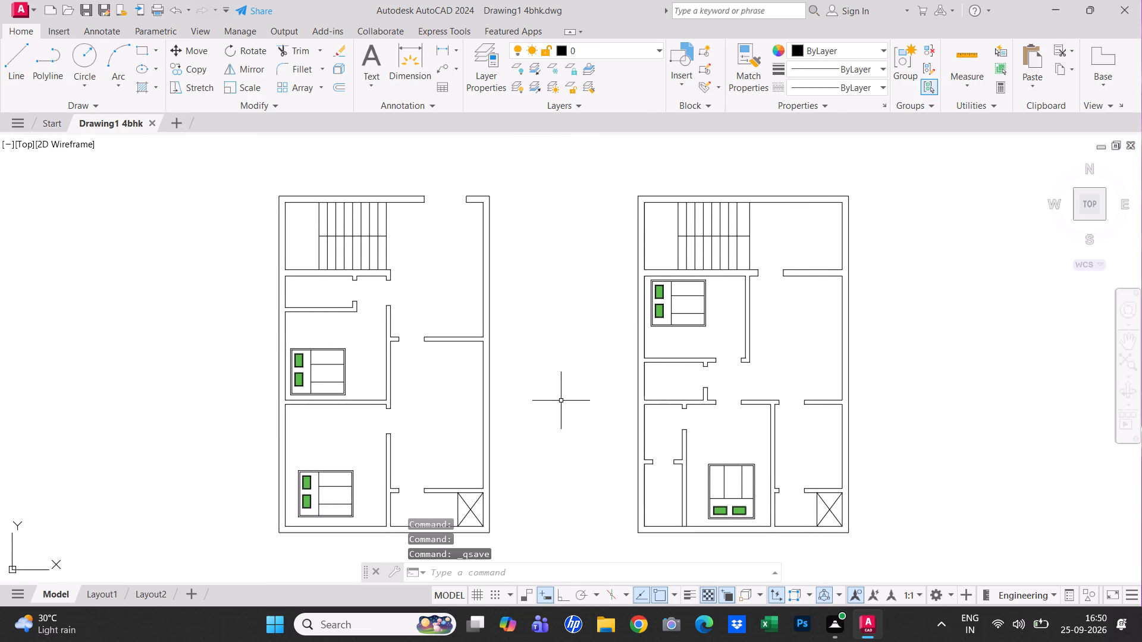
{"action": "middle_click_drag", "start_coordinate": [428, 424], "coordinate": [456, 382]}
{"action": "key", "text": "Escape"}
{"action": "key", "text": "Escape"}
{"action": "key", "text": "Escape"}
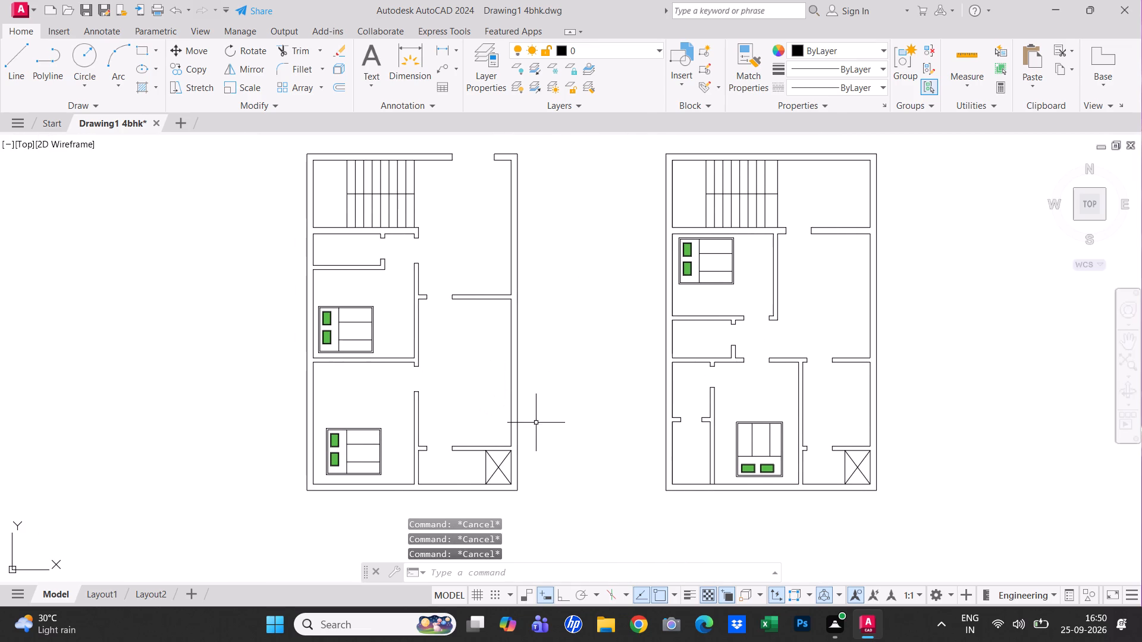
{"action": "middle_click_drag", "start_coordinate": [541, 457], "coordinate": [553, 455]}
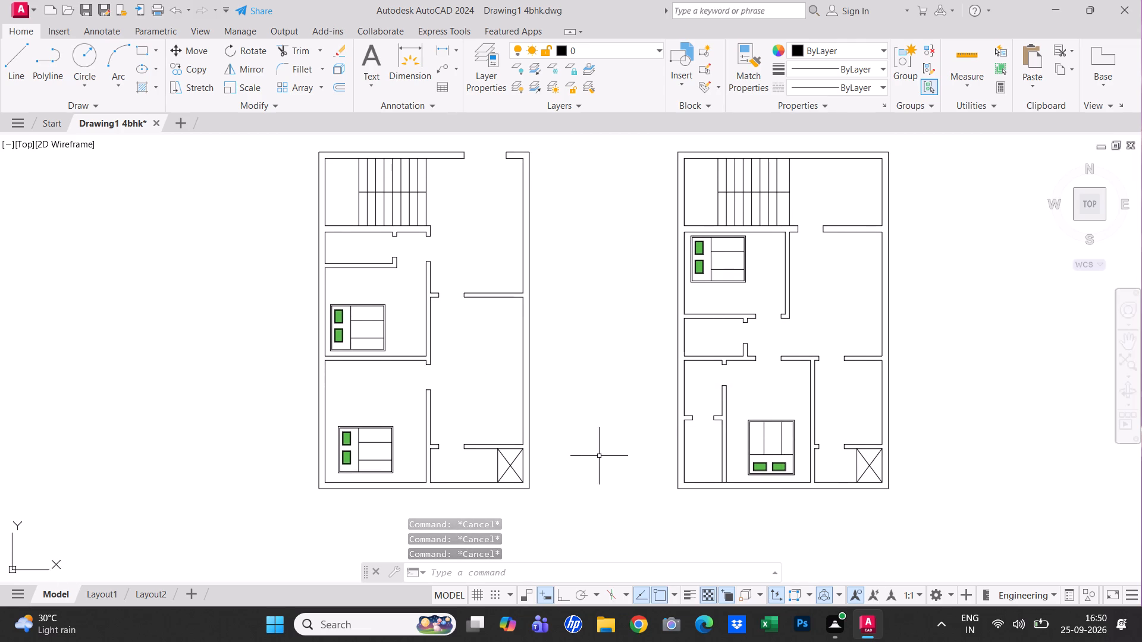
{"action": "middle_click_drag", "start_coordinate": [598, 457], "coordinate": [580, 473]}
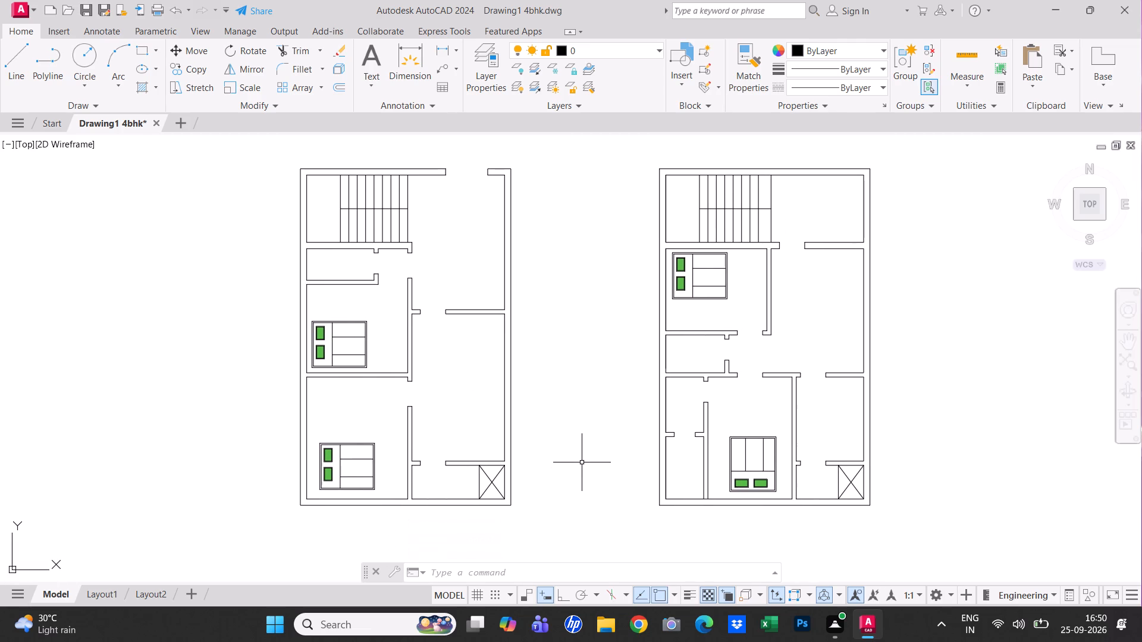
Offset the right and bottom inner wall lines of the right plan's lower-right room 2' inward for an L-shaped counter.
{"action": "type", "text": "o"}
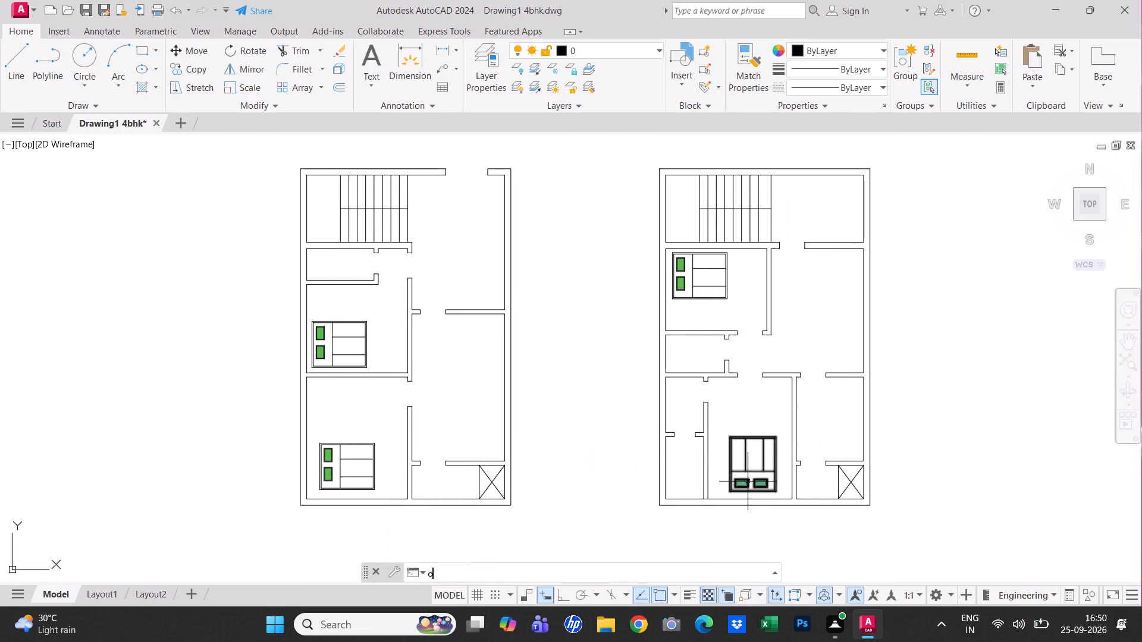
{"action": "key", "text": "space"}
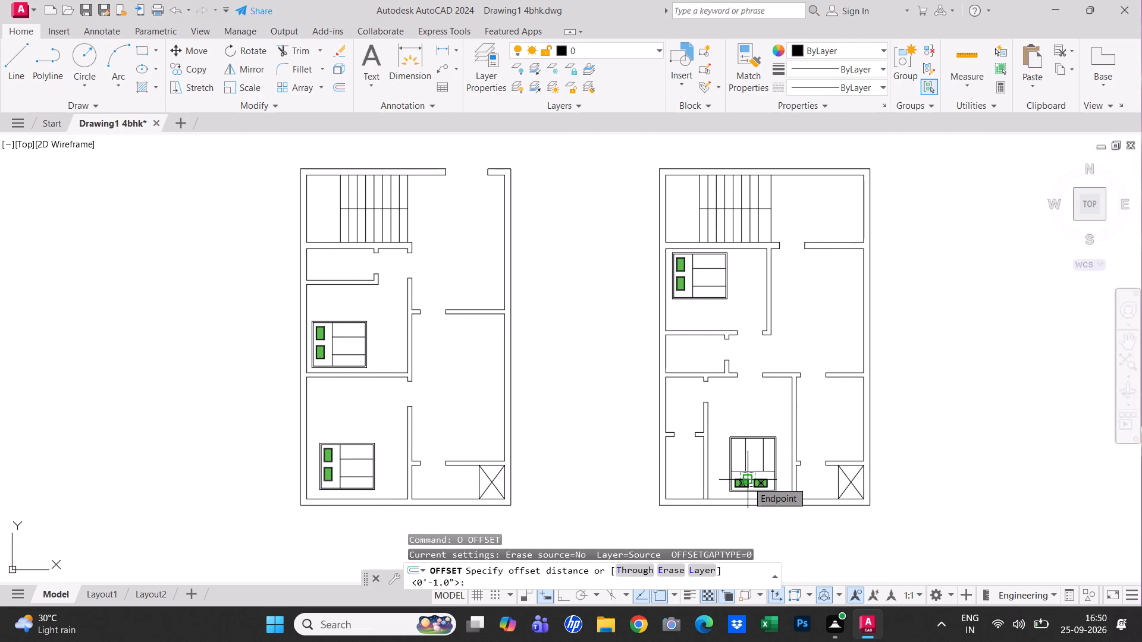
{"action": "type", "text": "2'"}
{"action": "key", "text": "Return"}
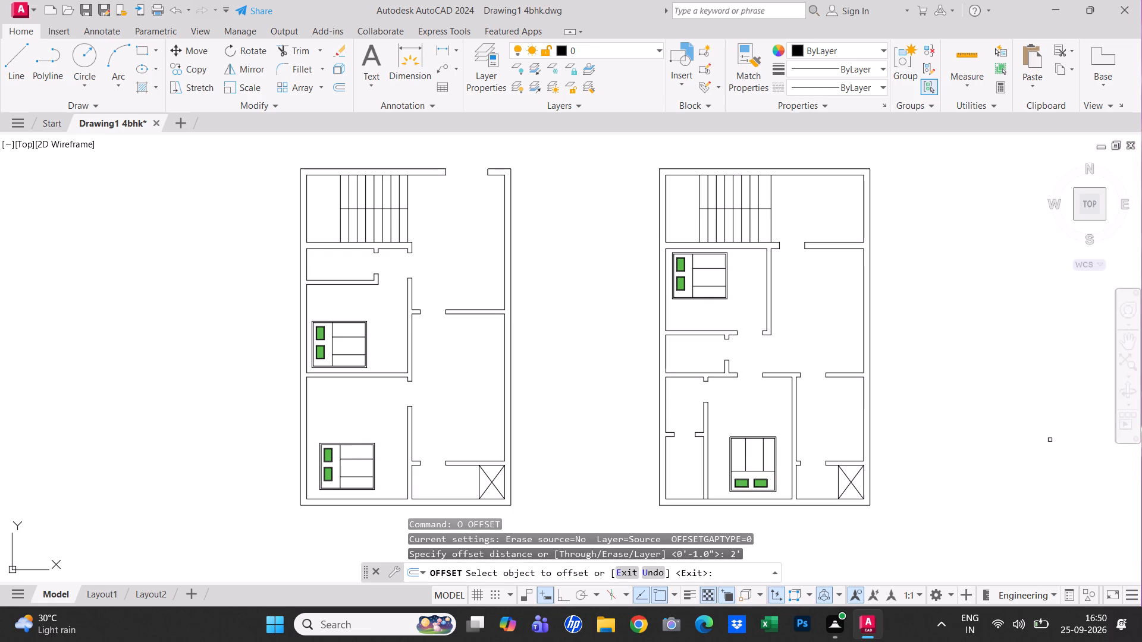
{"action": "left_click", "coordinate": [862, 420]}
{"action": "left_click", "coordinate": [842, 416]}
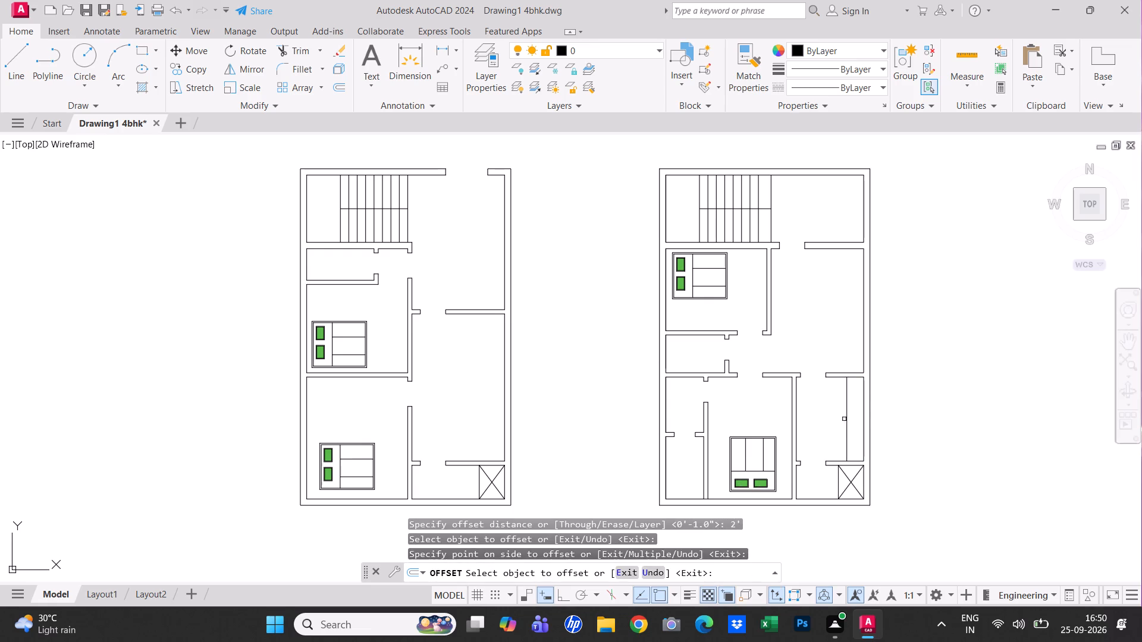
{"action": "left_click", "coordinate": [837, 461]}
{"action": "left_click", "coordinate": [837, 424]}
{"action": "key", "text": "Escape"}
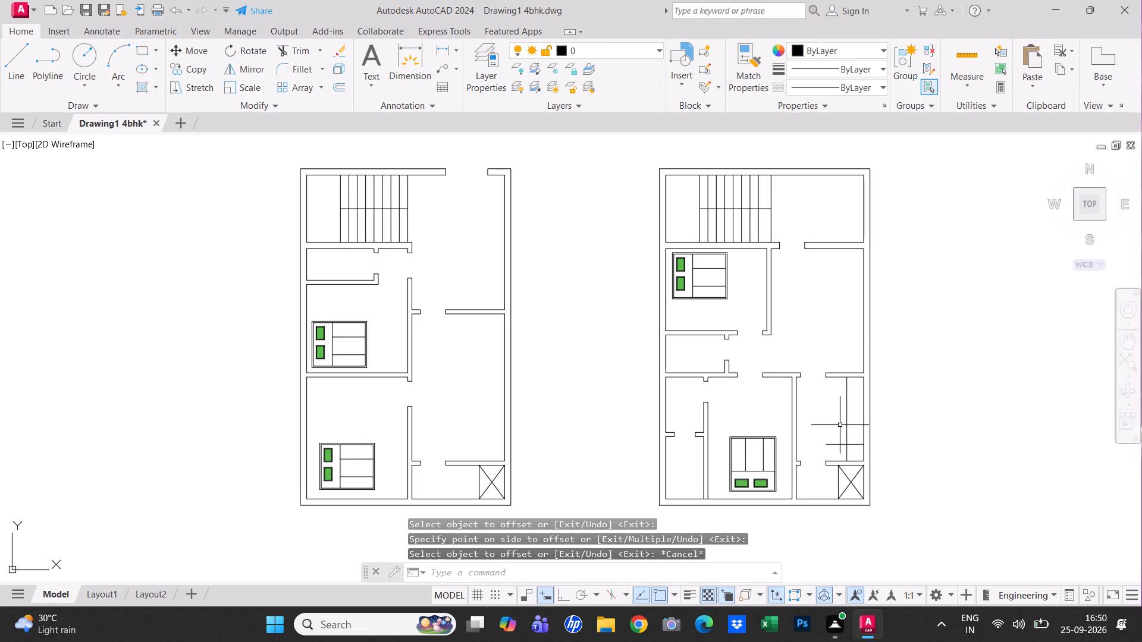
{"action": "scroll", "coordinate": [834, 436], "scroll_direction": "up", "scroll_amount": 2}
{"action": "key", "text": "Escape"}
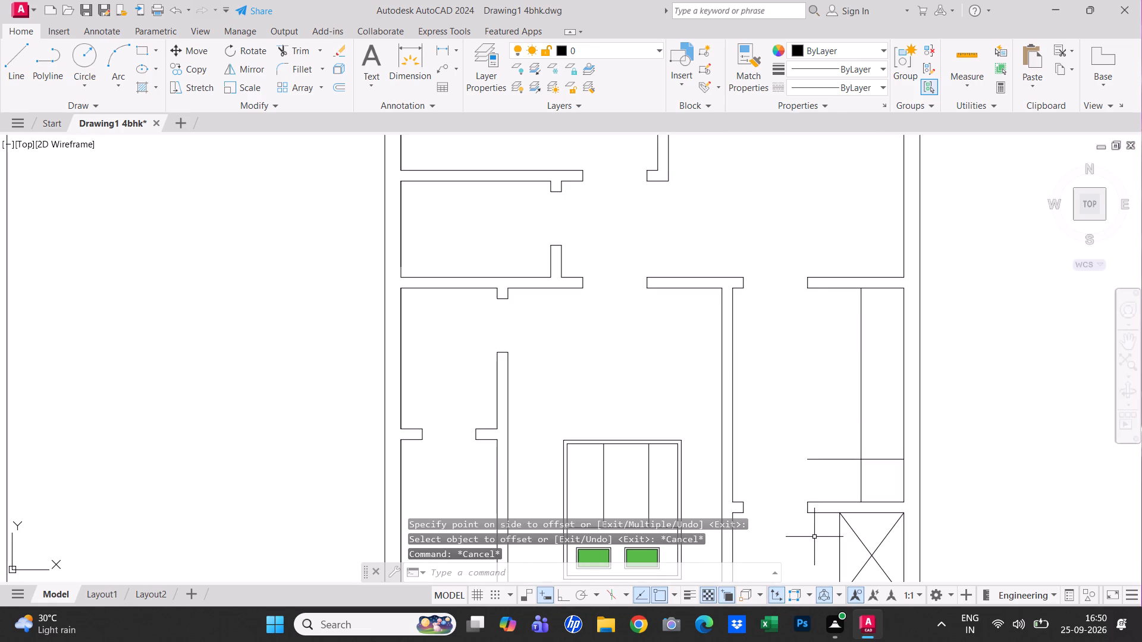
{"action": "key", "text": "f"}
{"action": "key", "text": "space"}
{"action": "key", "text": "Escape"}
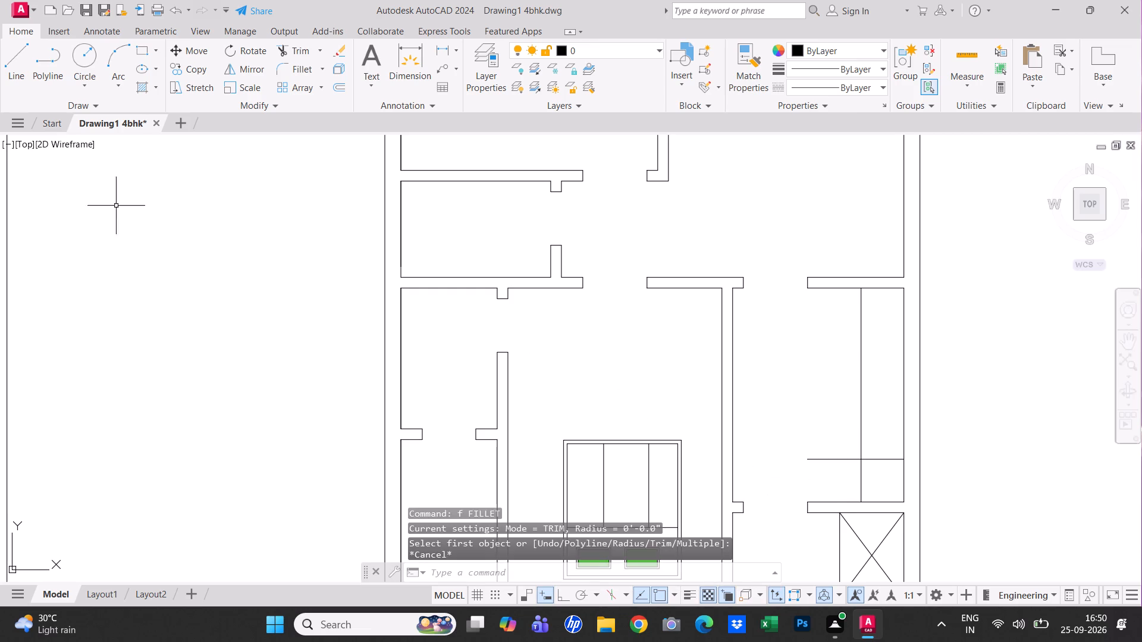
Draw a vertical line closing the counter's left end, from the offset line down to the room's bottom wall.
{"action": "left_click", "coordinate": [18, 85]}
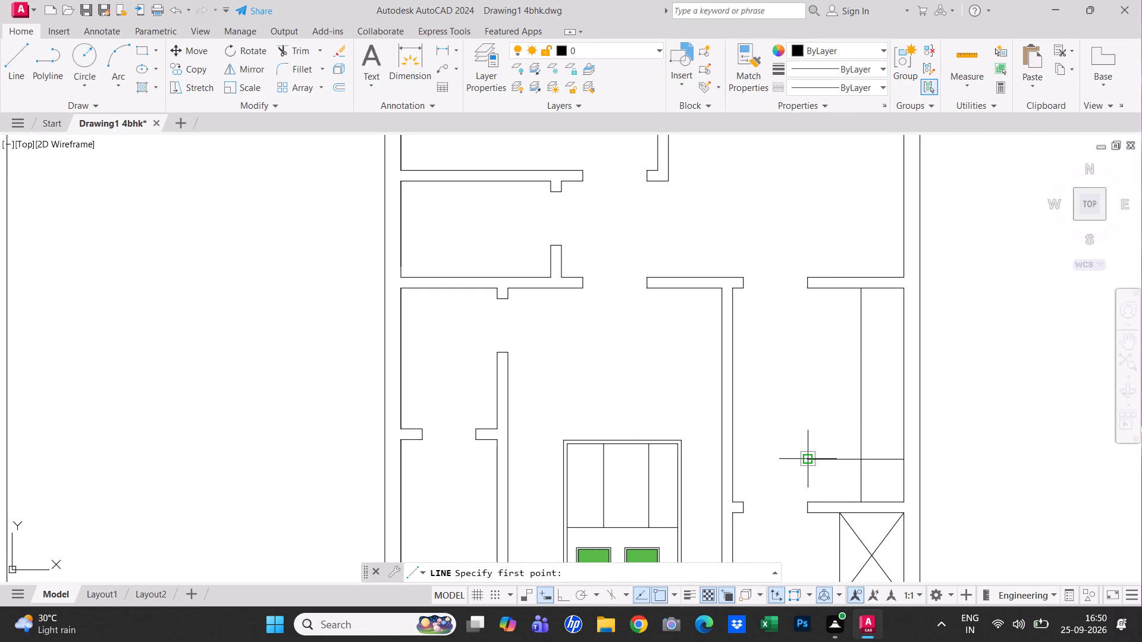
{"action": "left_click", "coordinate": [808, 461]}
{"action": "left_click", "coordinate": [807, 502]}
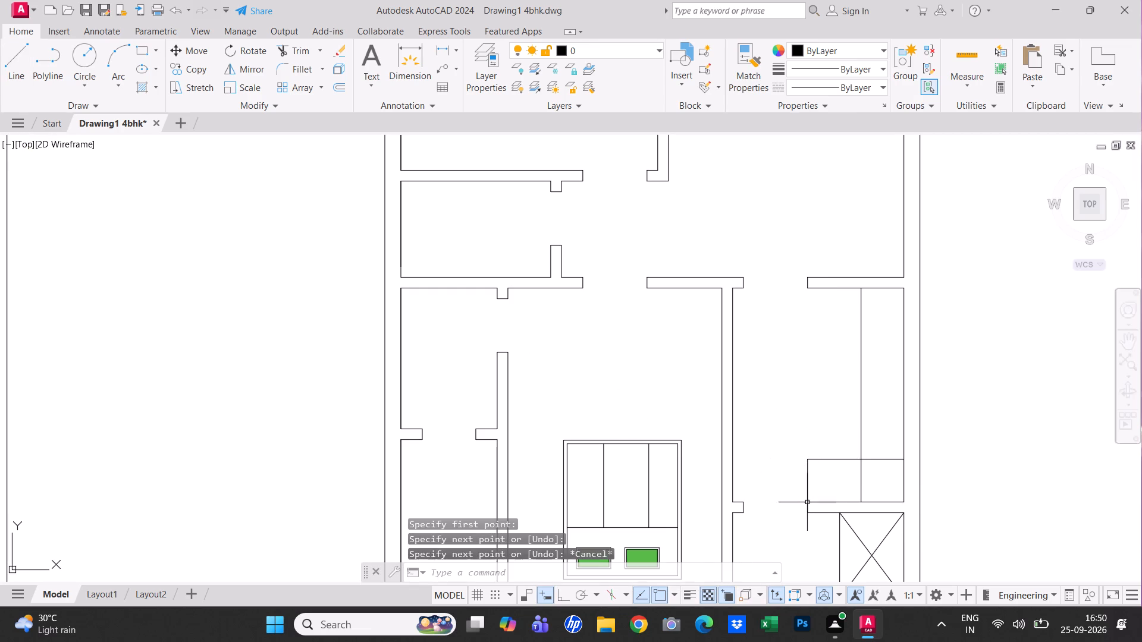
{"action": "key", "text": "Escape"}
Trim the crossing ends of the two counter lines at the inner corner of the L in the right plan's lower-right room.
{"action": "type", "text": "tr"}
{"action": "key", "text": "space"}
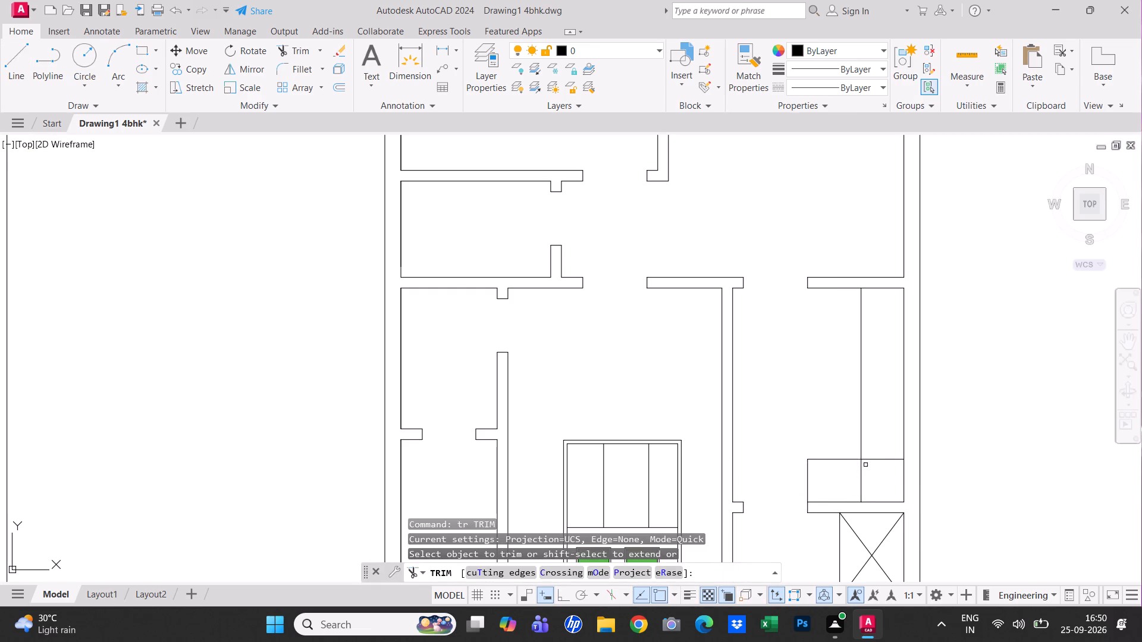
{"action": "left_click", "coordinate": [878, 450]}
{"action": "left_click", "coordinate": [845, 488]}
{"action": "key", "text": "Escape"}
{"action": "left_click", "coordinate": [886, 480]}
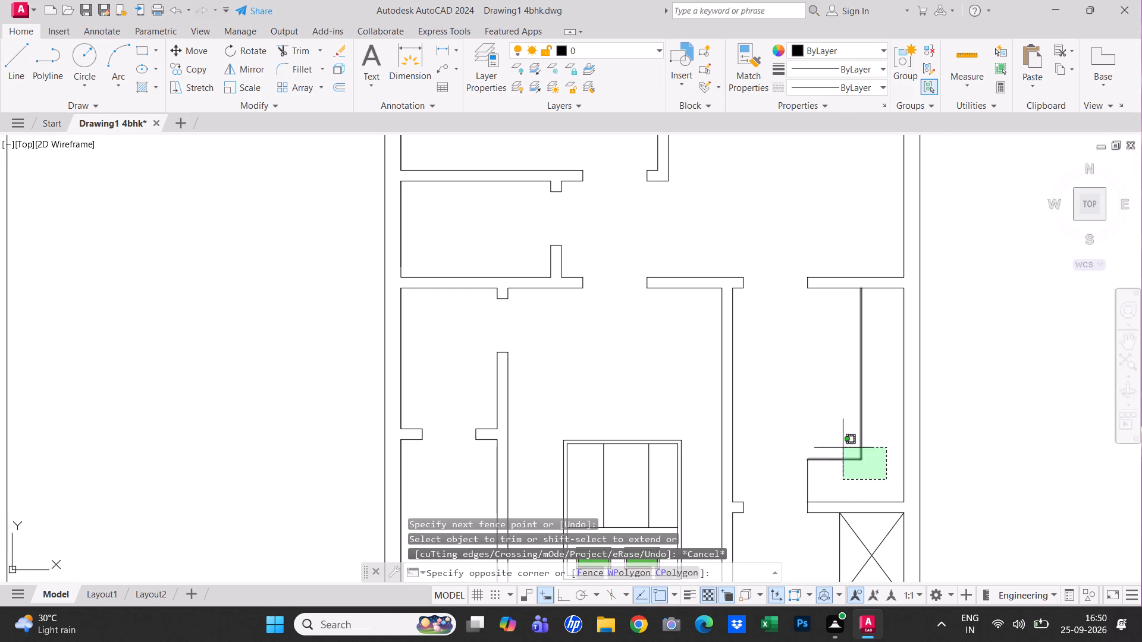
{"action": "left_click", "coordinate": [793, 444]}
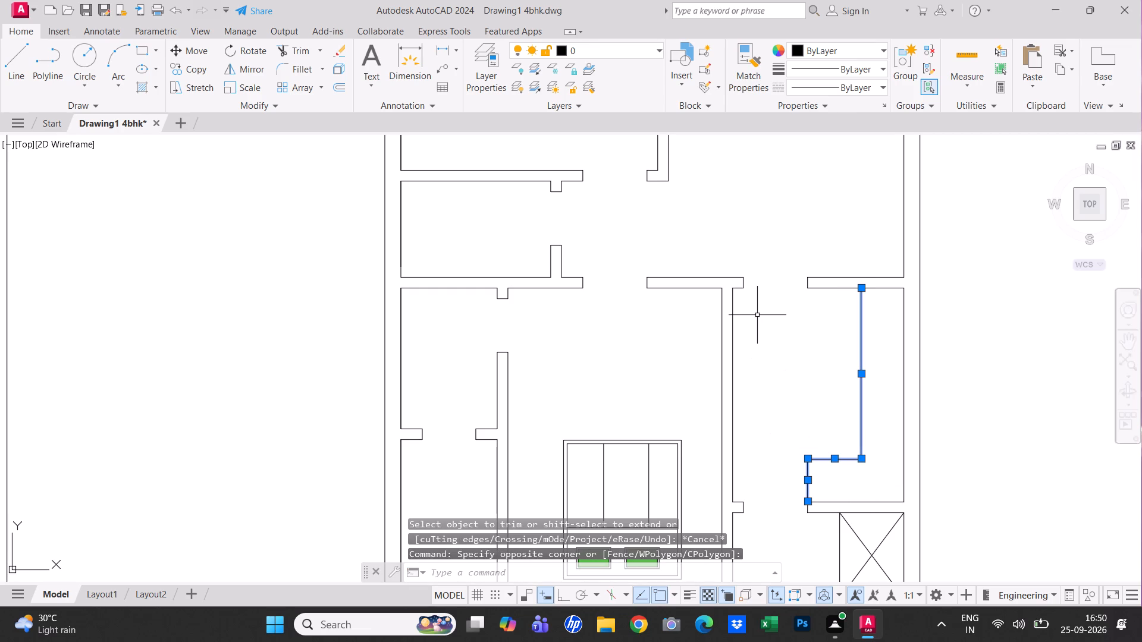
{"action": "key", "text": "Escape"}
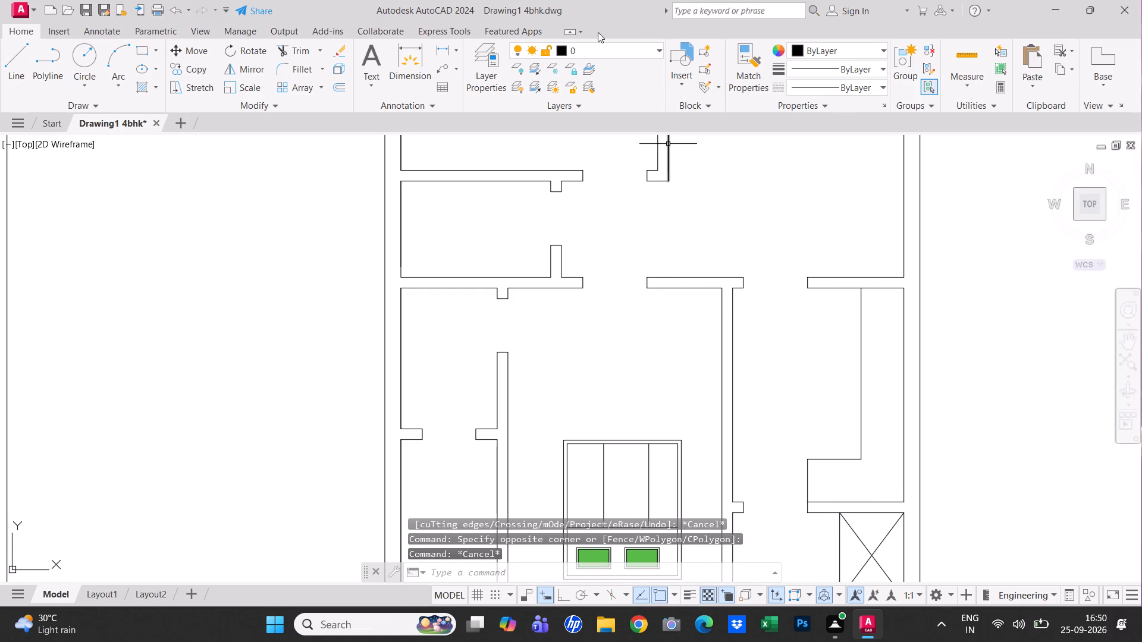
Create a new layer, Layer1, and set its colour to light grey, index 9.
{"action": "left_click", "coordinate": [496, 61]}
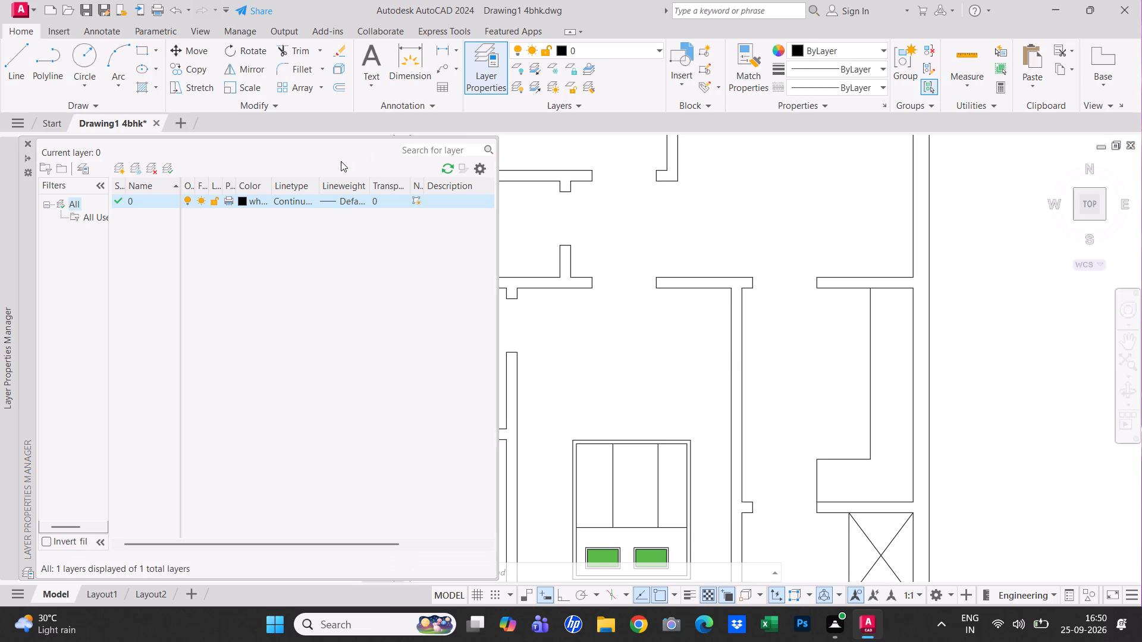
{"action": "left_click", "coordinate": [112, 168]}
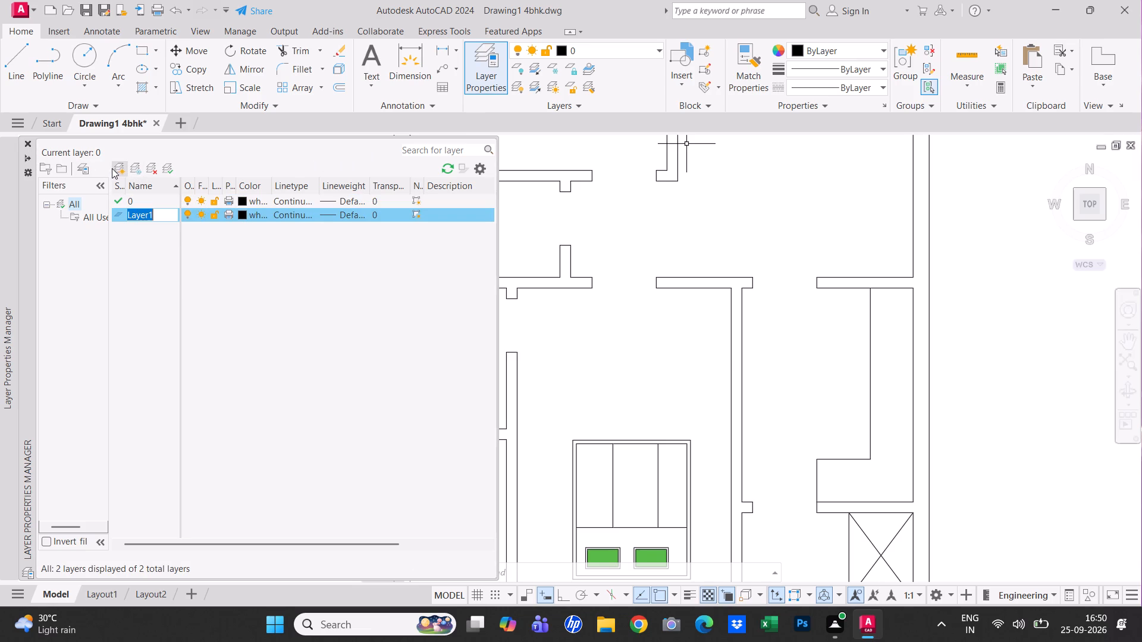
{"action": "left_click", "coordinate": [242, 213]}
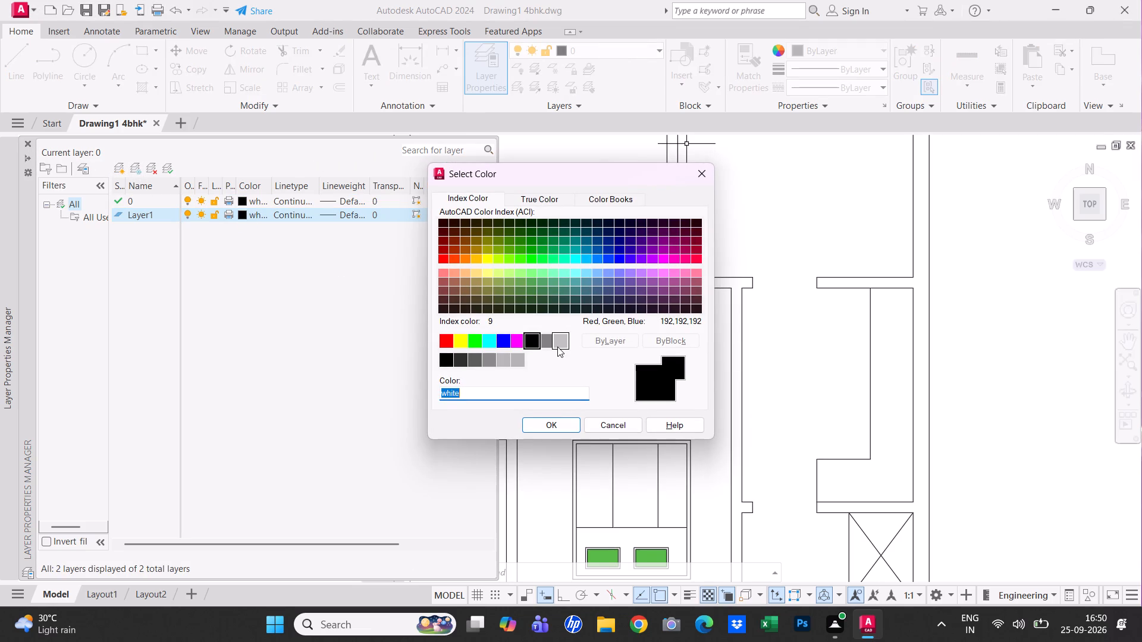
{"action": "left_click", "coordinate": [557, 347]}
{"action": "left_click", "coordinate": [564, 420]}
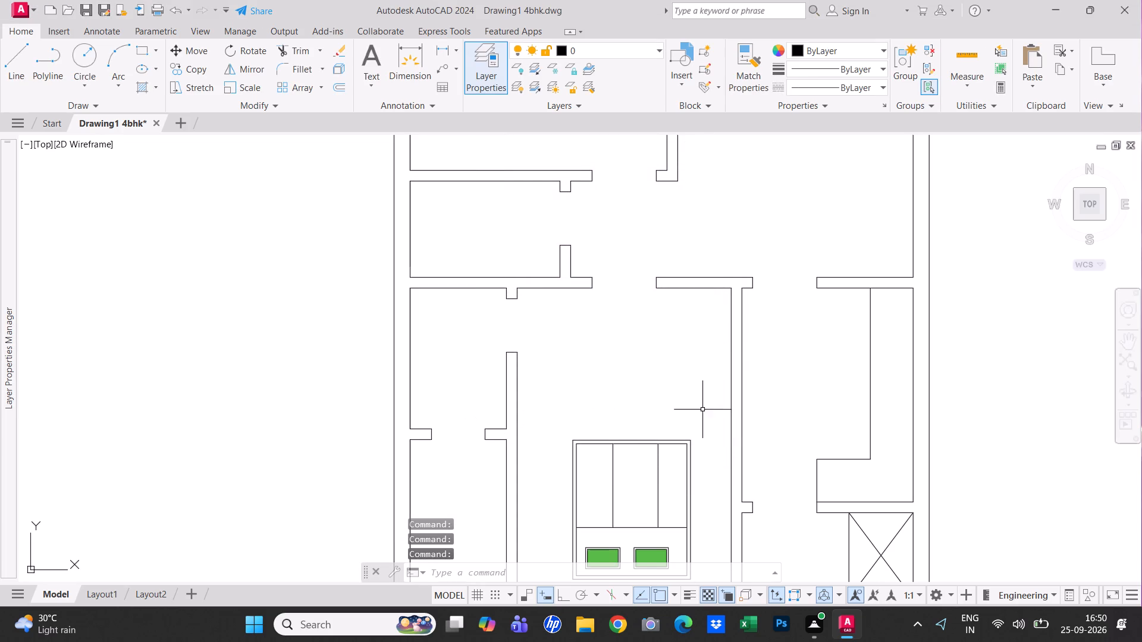
Assign the three L-shaped counter lines in the right plan's lower-right room to Layer1.
{"action": "left_click", "coordinate": [886, 491]}
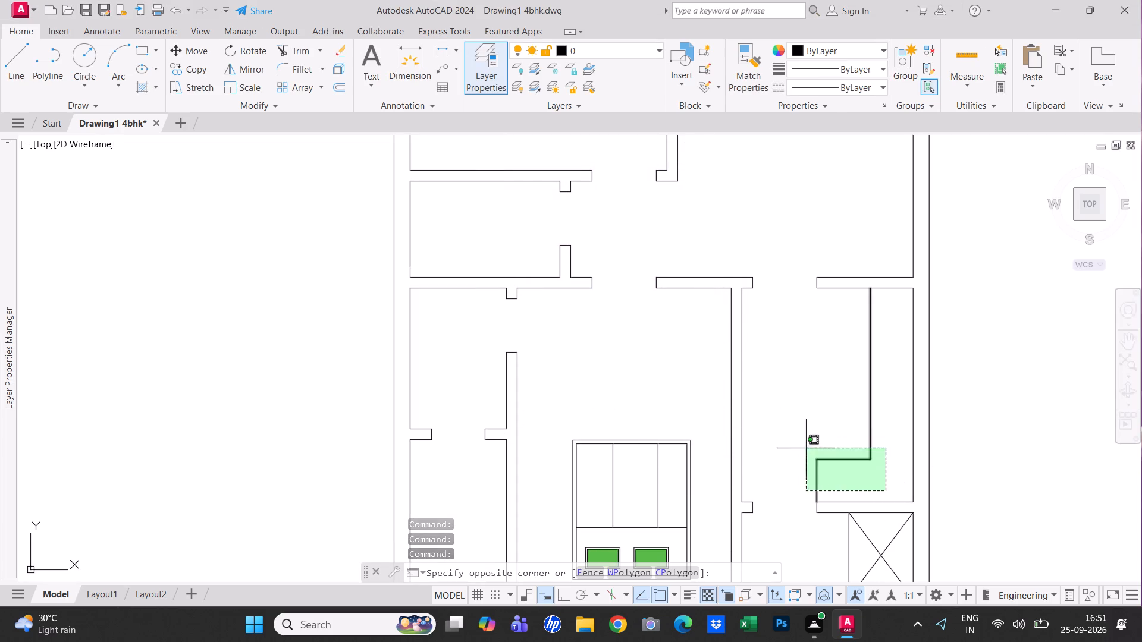
{"action": "left_click", "coordinate": [794, 430]}
{"action": "left_click", "coordinate": [626, 45]}
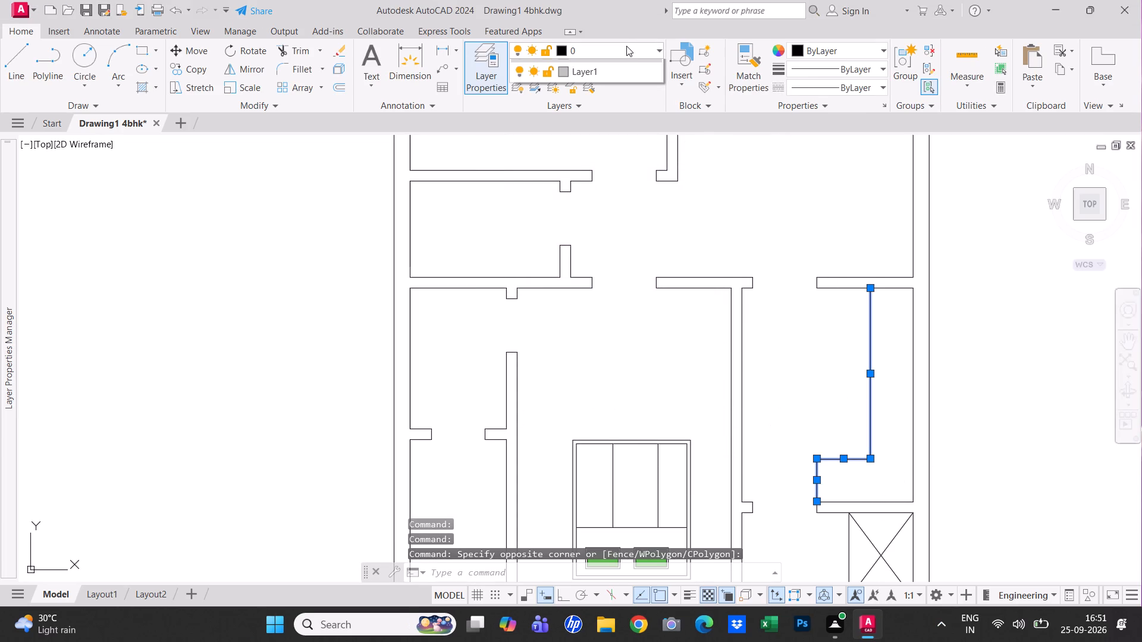
{"action": "left_click", "coordinate": [632, 85]}
{"action": "key", "text": "Escape"}
Draw a rectangle about 6' wide in the upper-left corner of the left plan's middle bedroom, against the walls above the bed.
{"action": "scroll", "coordinate": [769, 376], "scroll_direction": "down", "scroll_amount": 1}
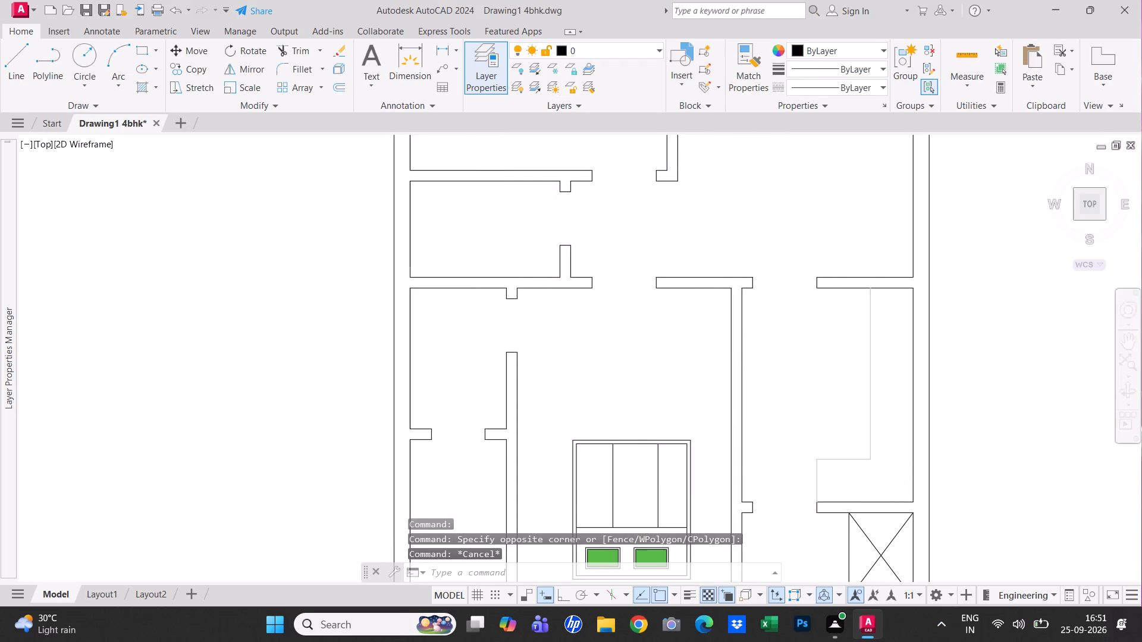
{"action": "middle_click_drag", "start_coordinate": [775, 388], "coordinate": [802, 466]}
{"action": "middle_click_drag", "start_coordinate": [800, 460], "coordinate": [798, 457]}
{"action": "key", "text": "Escape"}
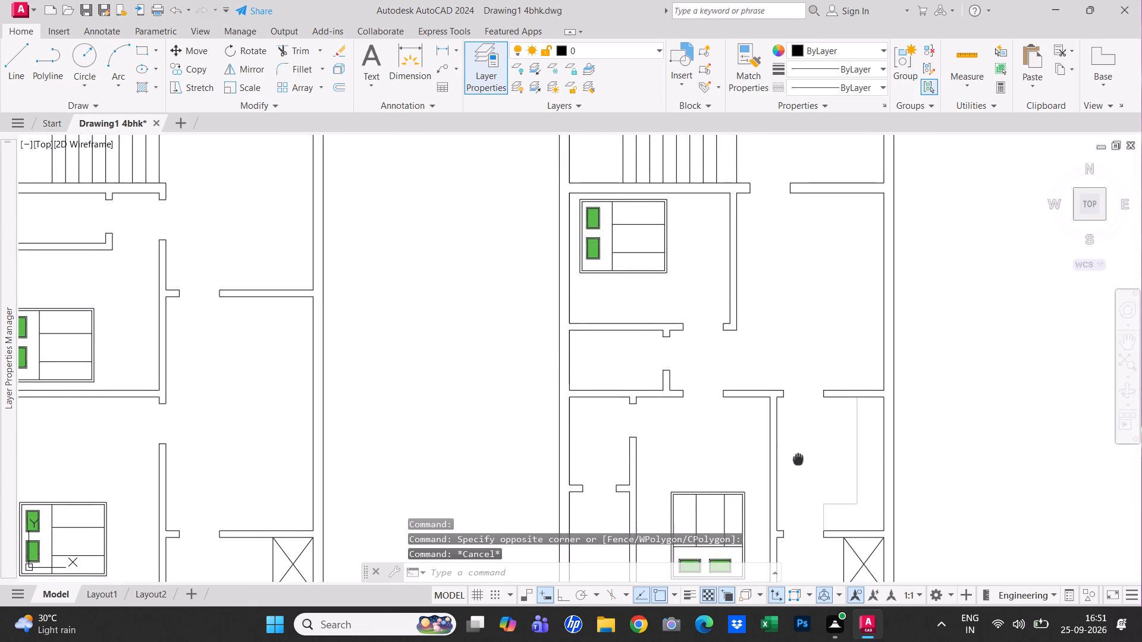
{"action": "middle_click_drag", "start_coordinate": [798, 457], "coordinate": [804, 420]}
{"action": "scroll", "coordinate": [805, 420], "scroll_direction": "down", "scroll_amount": 1}
{"action": "key", "text": "Escape"}
{"action": "key", "text": "Escape"}
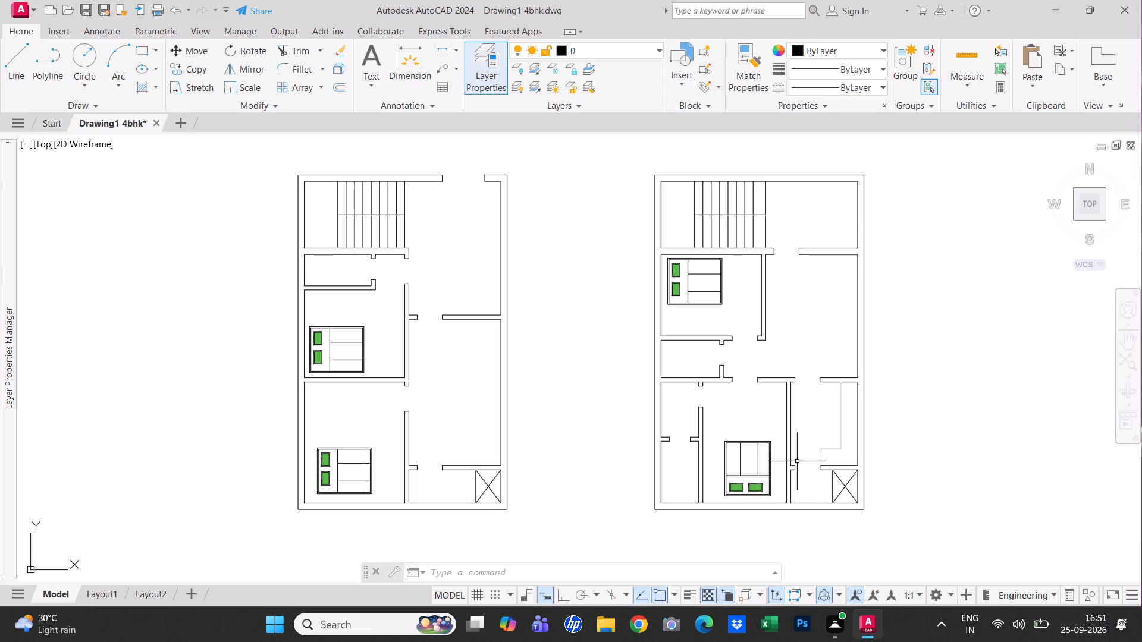
{"action": "key", "text": "Escape"}
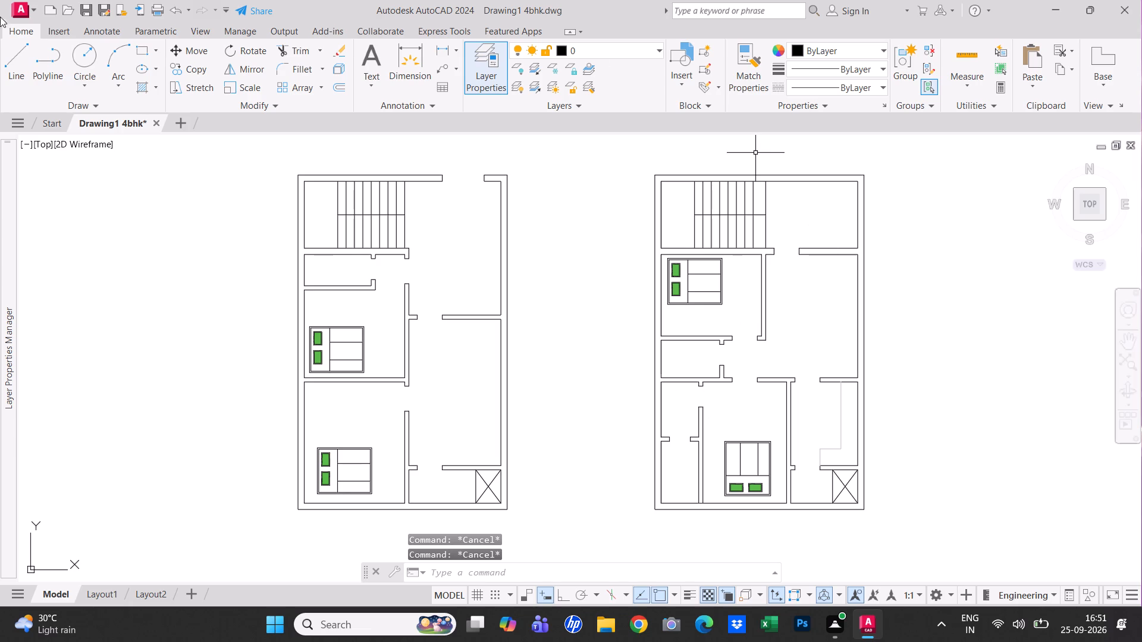
{"action": "left_click", "coordinate": [146, 50]}
{"action": "scroll", "coordinate": [317, 300], "scroll_direction": "up", "scroll_amount": 1}
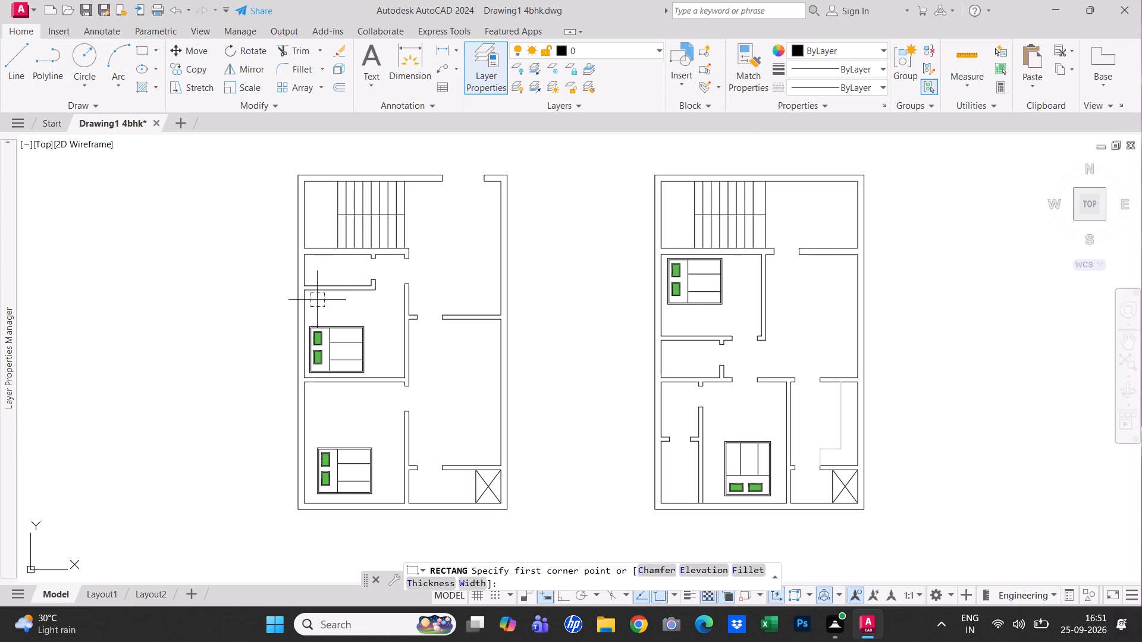
{"action": "scroll", "coordinate": [317, 300], "scroll_direction": "up", "scroll_amount": 1}
{"action": "left_click", "coordinate": [281, 275]}
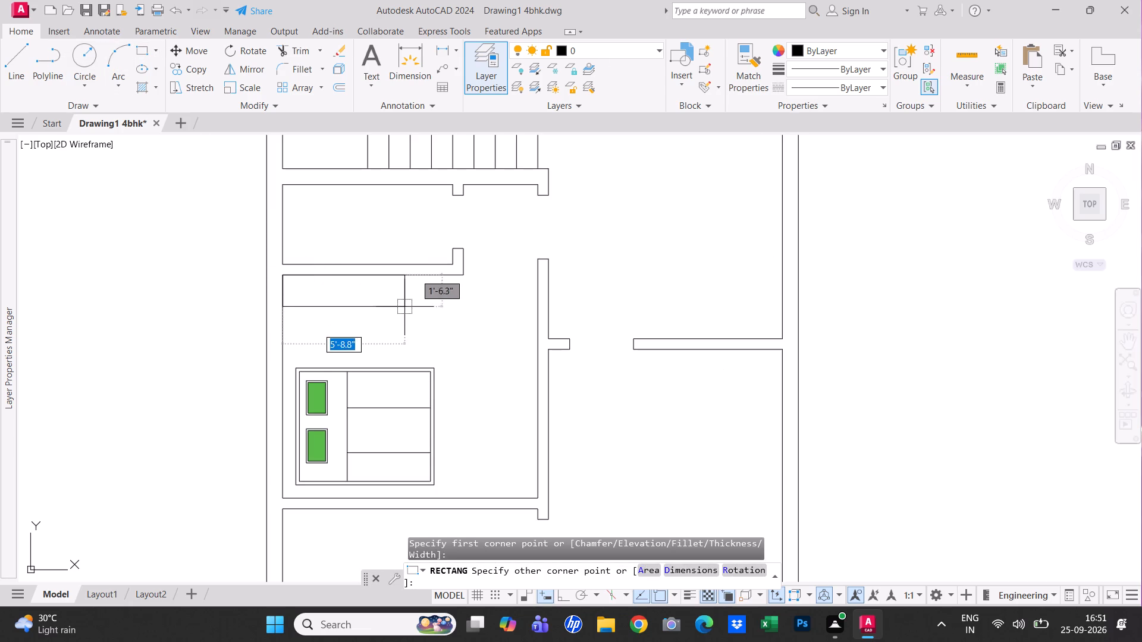
{"action": "left_click", "coordinate": [413, 314]}
Copy the rectangle to the upper-left corner of the left plan's bottom bedroom and below the bed in the right plan's upper-left bedroom.
{"action": "middle_click_drag", "start_coordinate": [395, 336], "coordinate": [425, 265]}
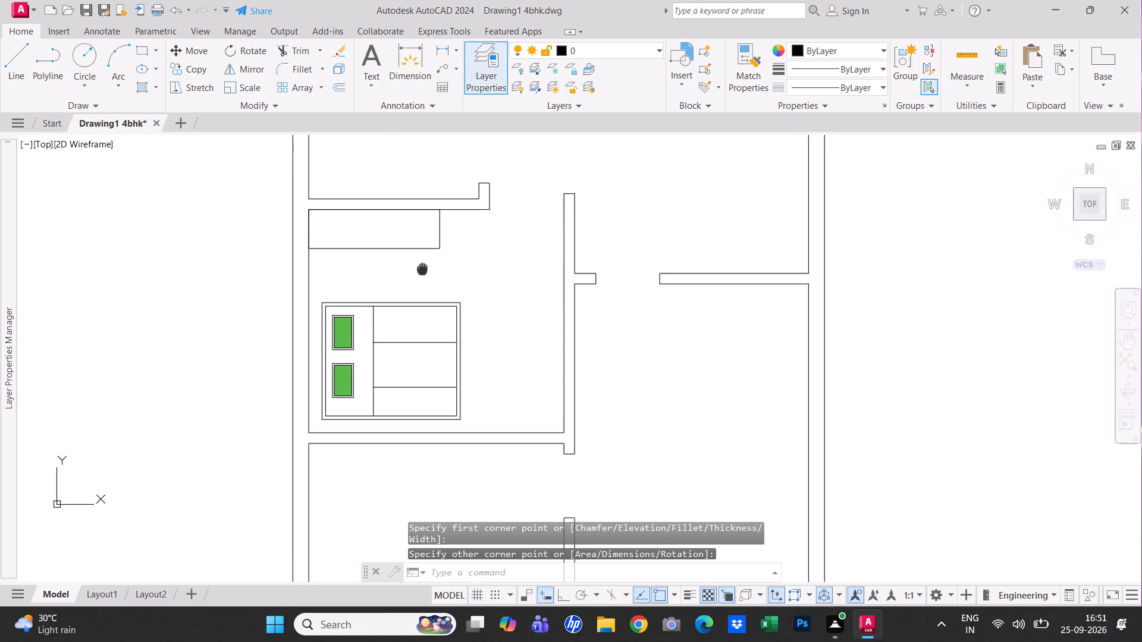
{"action": "middle_click_drag", "start_coordinate": [425, 265], "coordinate": [425, 264]}
{"action": "scroll", "coordinate": [425, 264], "scroll_direction": "down", "scroll_amount": 1}
{"action": "left_click", "coordinate": [443, 263]}
{"action": "left_click", "coordinate": [393, 238]}
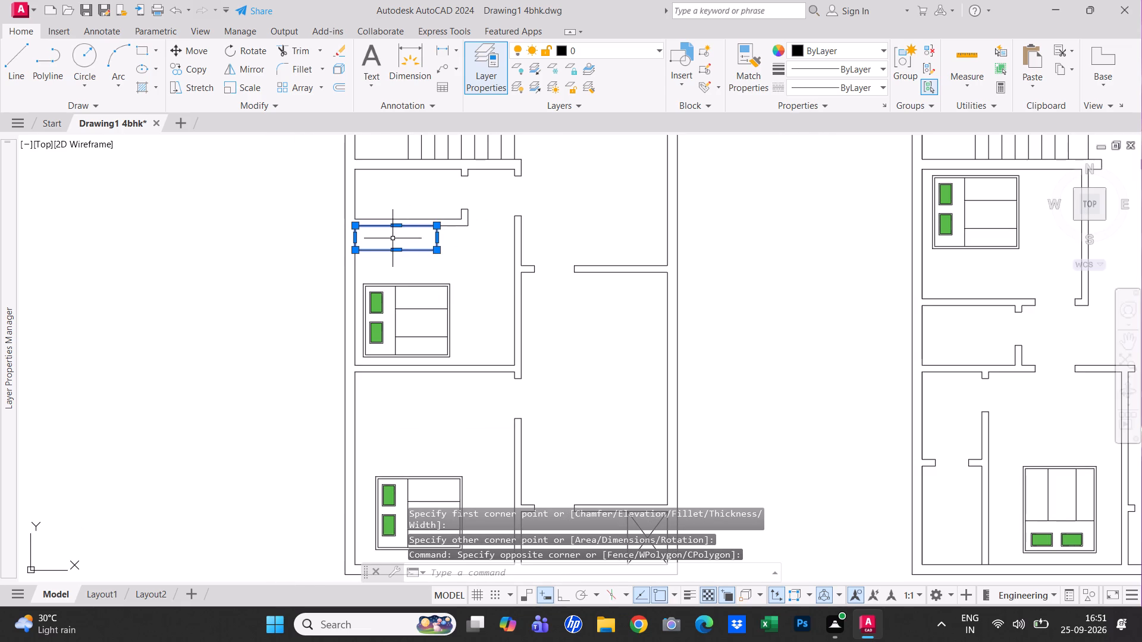
{"action": "left_click", "coordinate": [186, 73]}
{"action": "left_click", "coordinate": [351, 226]}
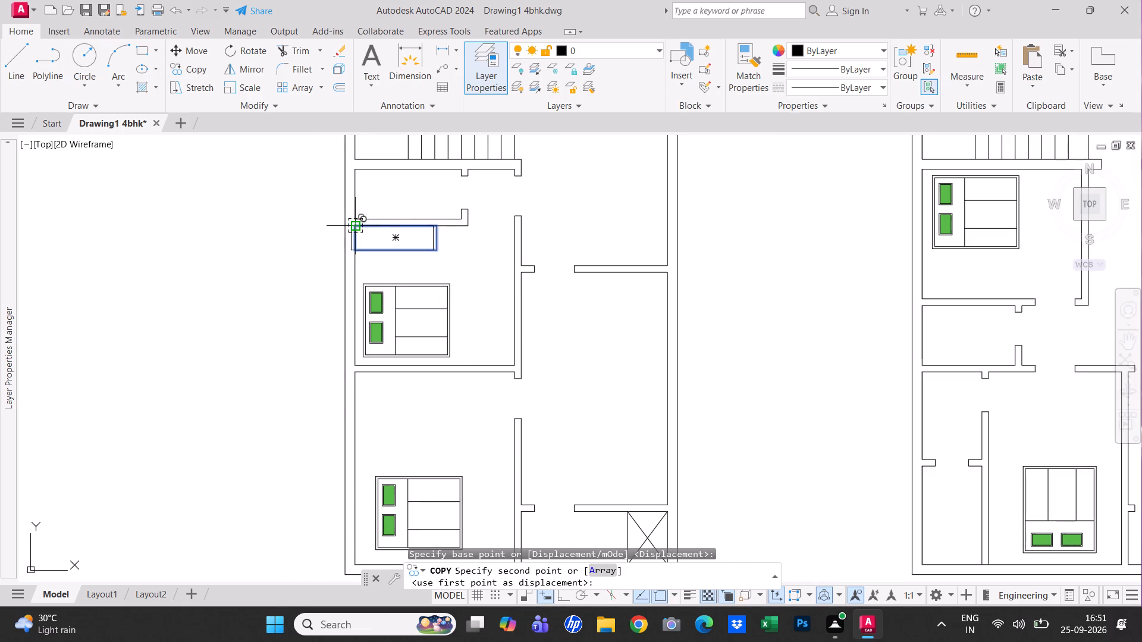
{"action": "left_click", "coordinate": [354, 374]}
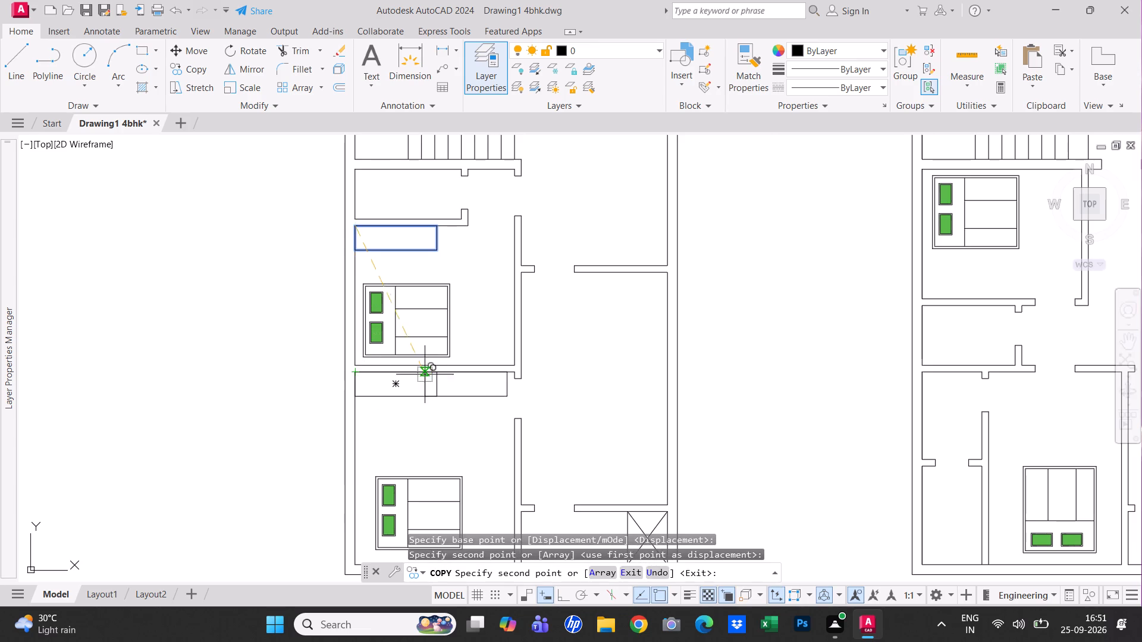
{"action": "middle_click_drag", "start_coordinate": [433, 385], "coordinate": [206, 331]}
{"action": "scroll", "coordinate": [279, 351], "scroll_direction": "down", "scroll_amount": 1}
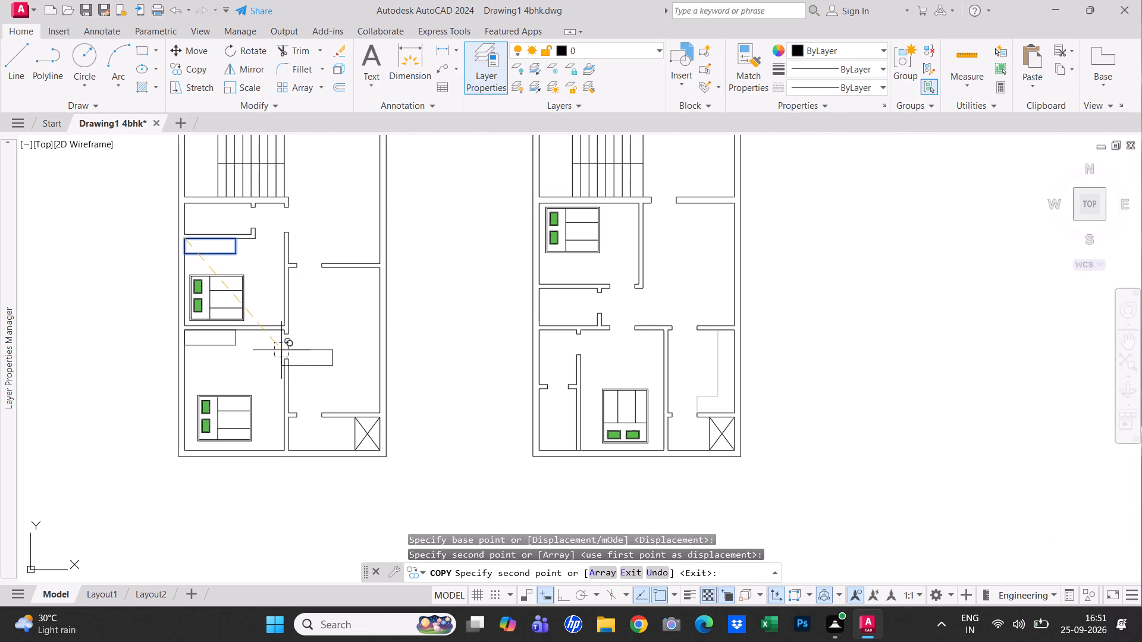
{"action": "scroll", "coordinate": [544, 267], "scroll_direction": "up", "scroll_amount": 1}
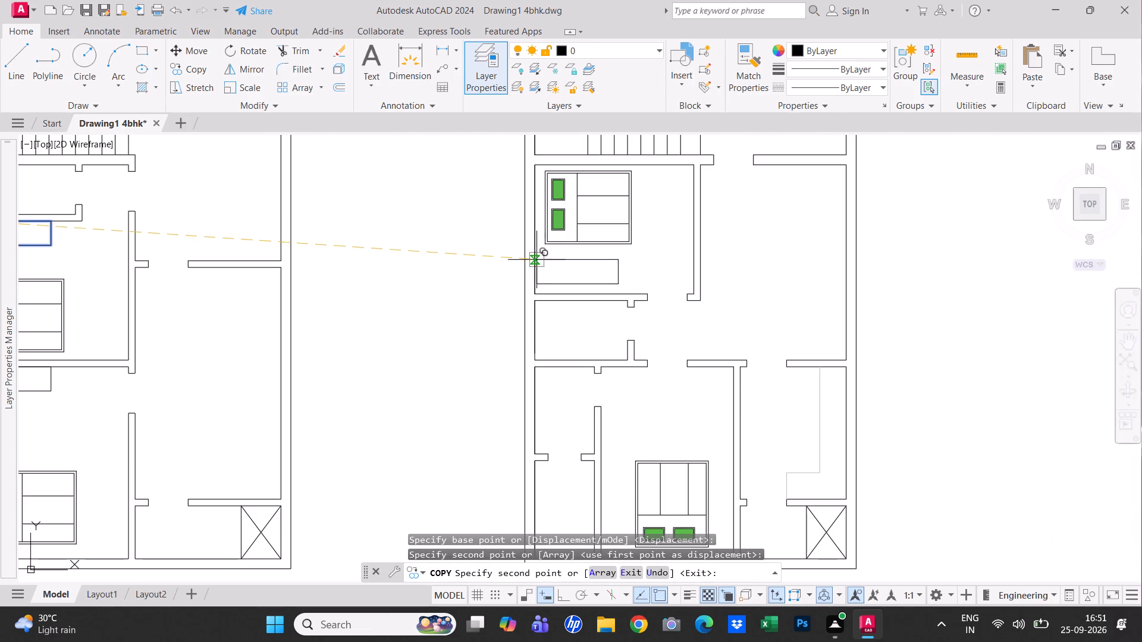
{"action": "left_click", "coordinate": [544, 260]}
{"action": "key", "text": "Escape"}
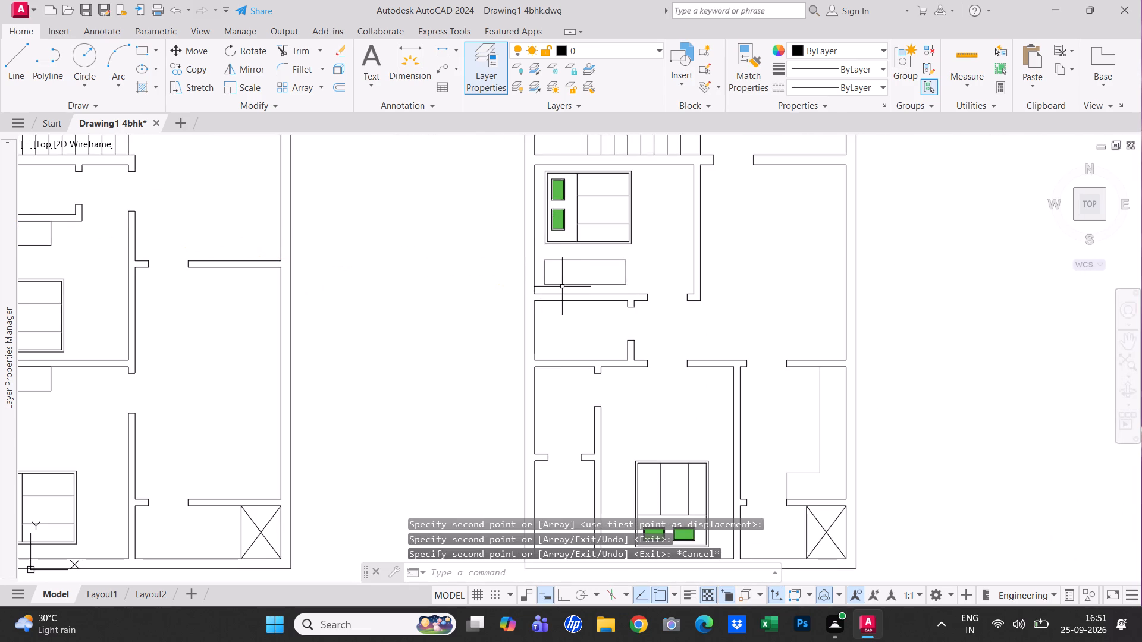
Move the copied rectangle in the right plan's upper-left bedroom into the room's lower-left corner.
{"action": "left_click", "coordinate": [562, 287]}
{"action": "left_click", "coordinate": [551, 270]}
{"action": "left_click", "coordinate": [542, 285]}
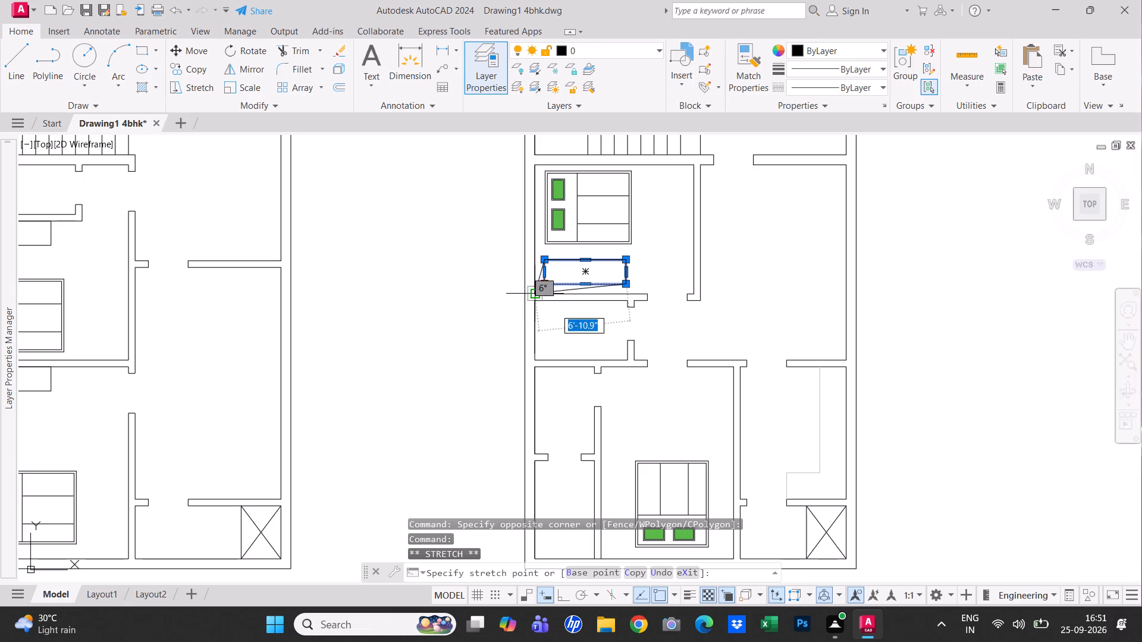
{"action": "key", "text": "Escape"}
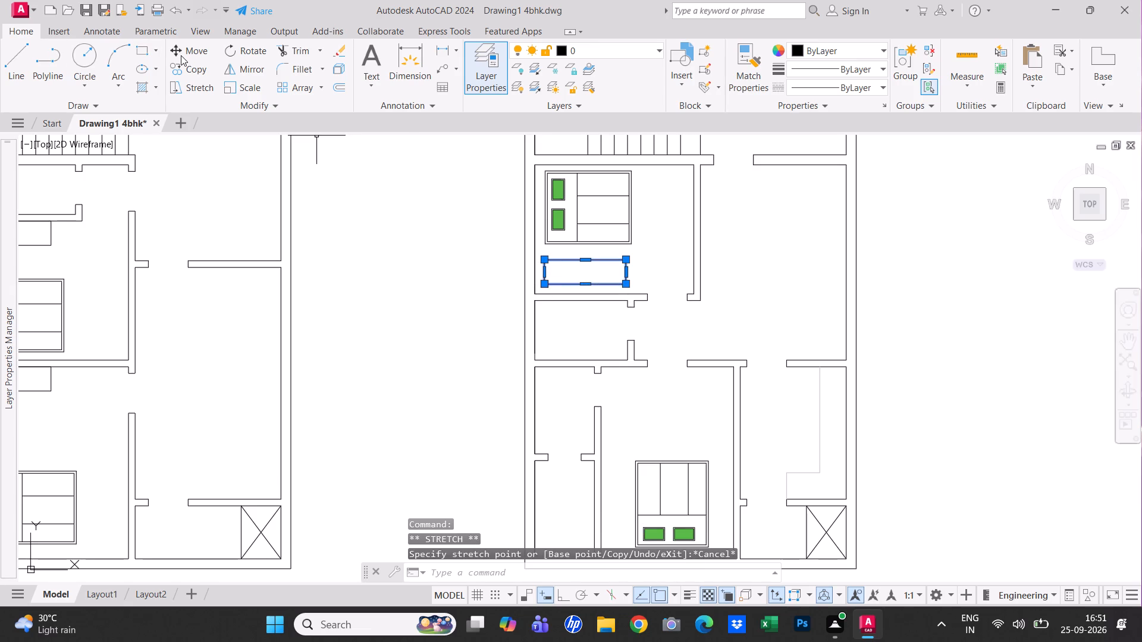
{"action": "left_click", "coordinate": [181, 55]}
{"action": "left_click", "coordinate": [542, 283]}
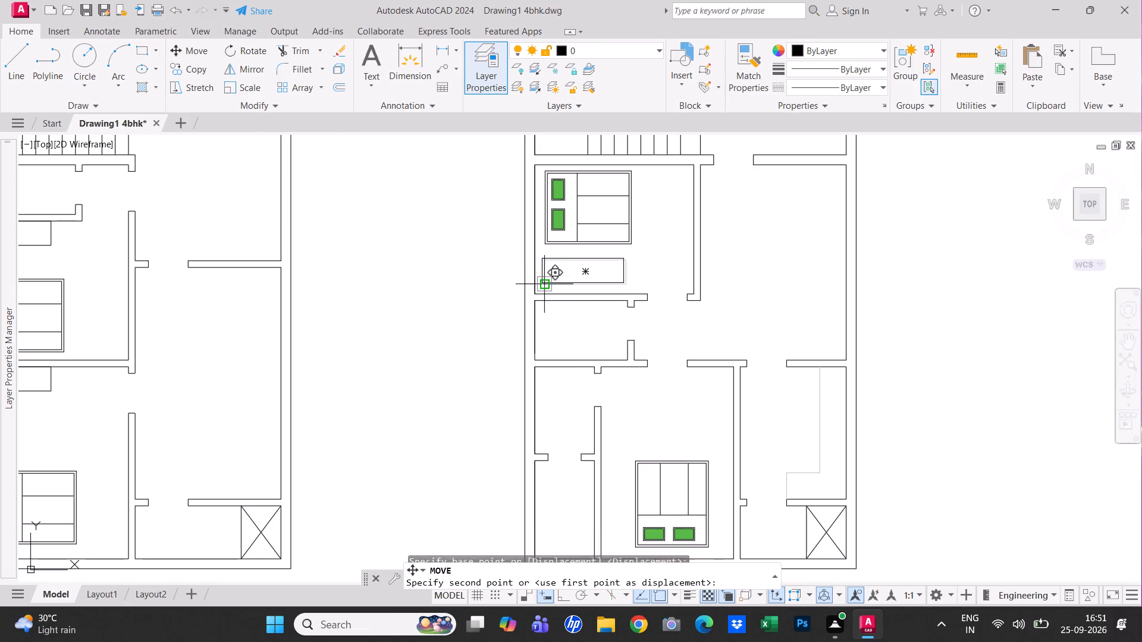
{"action": "left_click", "coordinate": [533, 292]}
{"action": "key", "text": "Escape"}
Assign all three bedroom rectangles, two in the left plan and one in the right, to Layer1.
{"action": "scroll", "coordinate": [551, 273], "scroll_direction": "down", "scroll_amount": 2}
{"action": "key", "text": "Escape"}
{"action": "scroll", "coordinate": [550, 267], "scroll_direction": "up", "scroll_amount": 2}
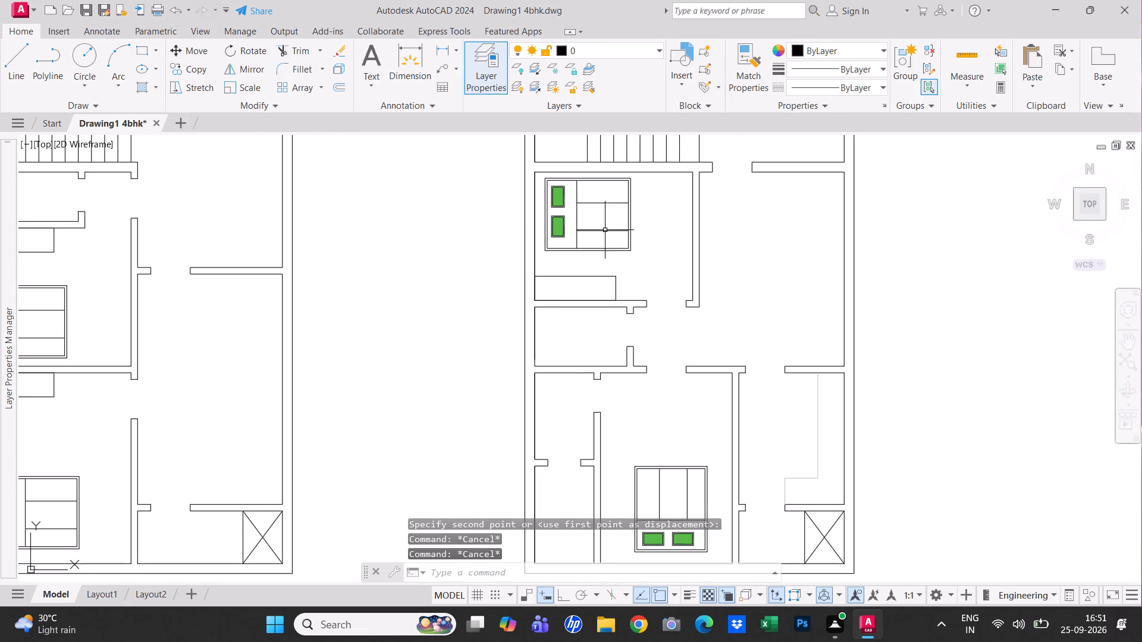
{"action": "left_click", "coordinate": [622, 287]}
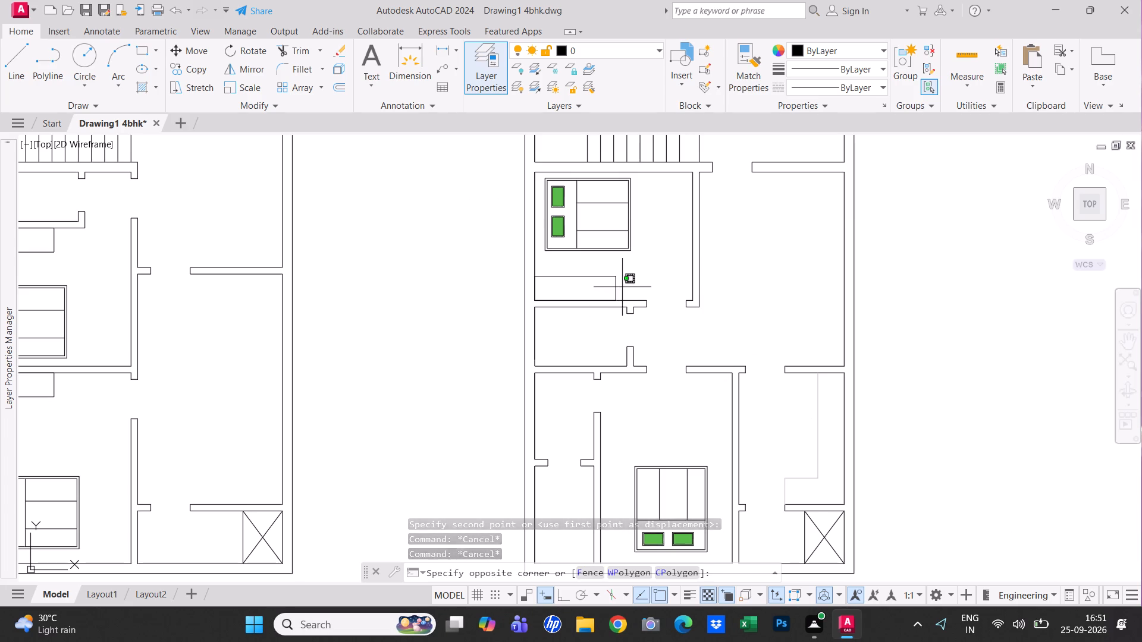
{"action": "left_click", "coordinate": [592, 268]}
{"action": "middle_click_drag", "start_coordinate": [559, 331], "coordinate": [880, 342]}
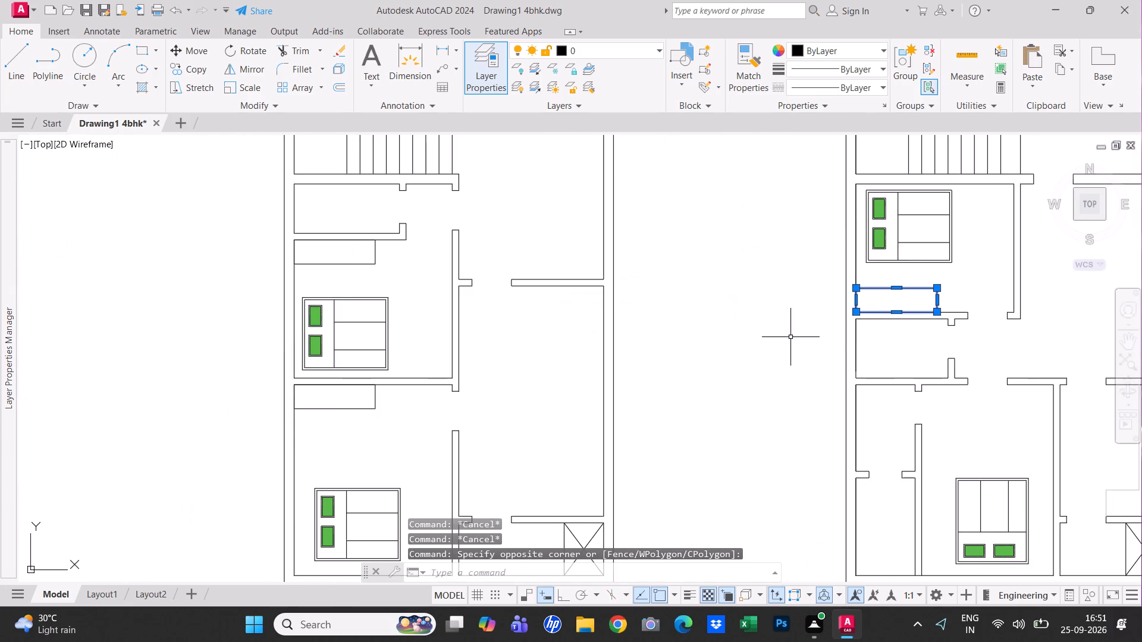
{"action": "left_click_drag", "start_coordinate": [378, 440], "coordinate": [374, 429]}
{"action": "left_click", "coordinate": [347, 392]}
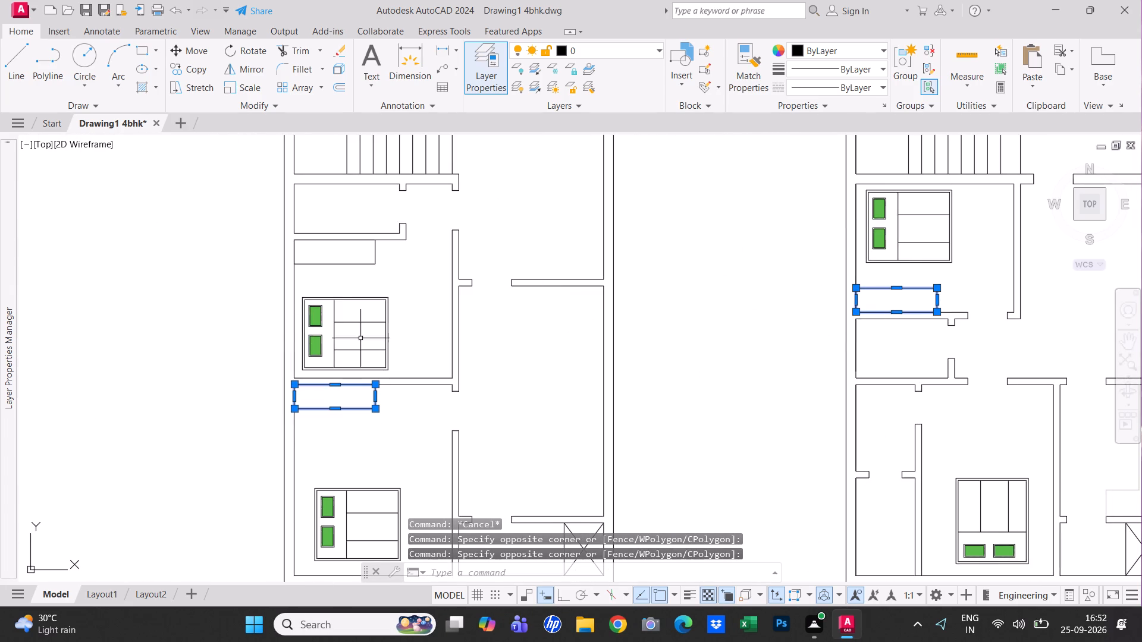
{"action": "left_click", "coordinate": [396, 274]}
{"action": "left_click", "coordinate": [356, 260]}
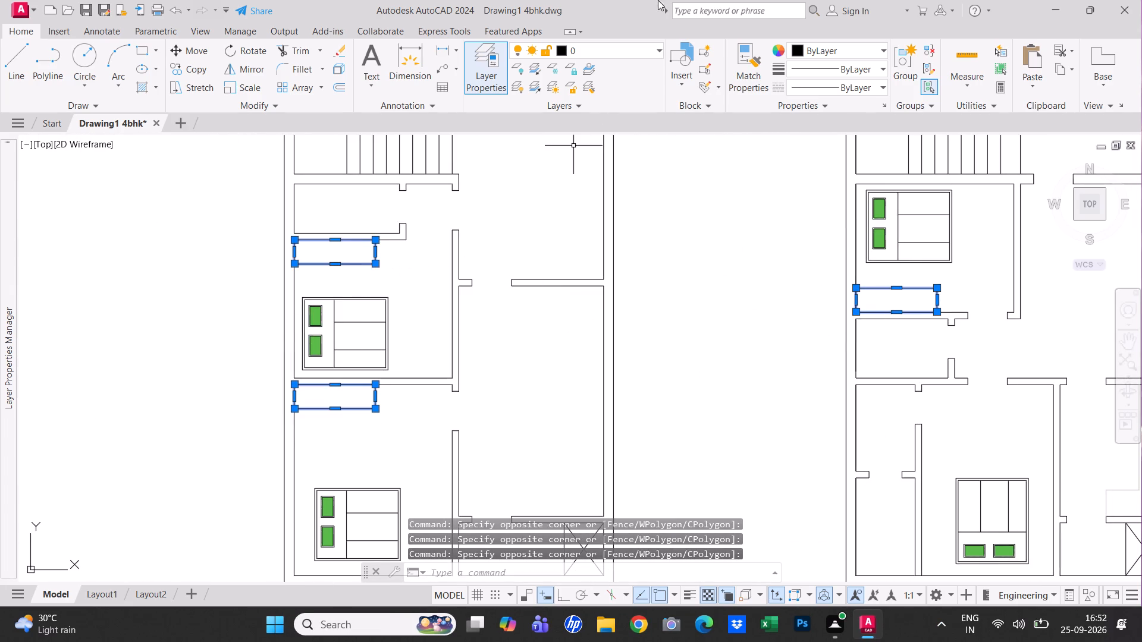
{"action": "left_click", "coordinate": [594, 49]}
{"action": "left_click", "coordinate": [583, 88]}
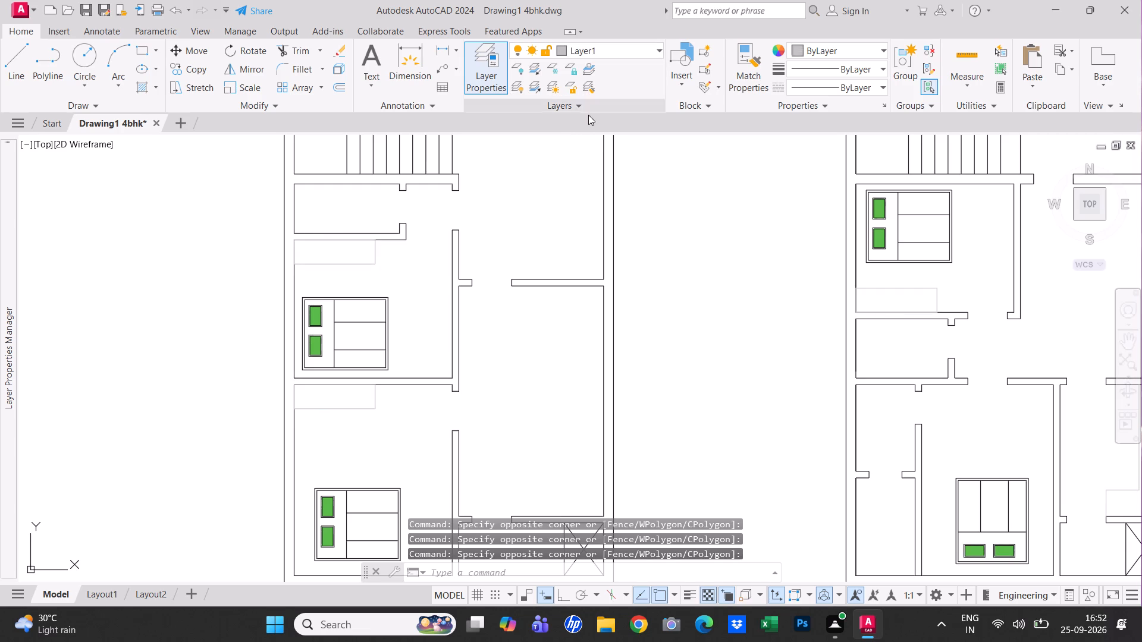
{"action": "key", "text": "Escape"}
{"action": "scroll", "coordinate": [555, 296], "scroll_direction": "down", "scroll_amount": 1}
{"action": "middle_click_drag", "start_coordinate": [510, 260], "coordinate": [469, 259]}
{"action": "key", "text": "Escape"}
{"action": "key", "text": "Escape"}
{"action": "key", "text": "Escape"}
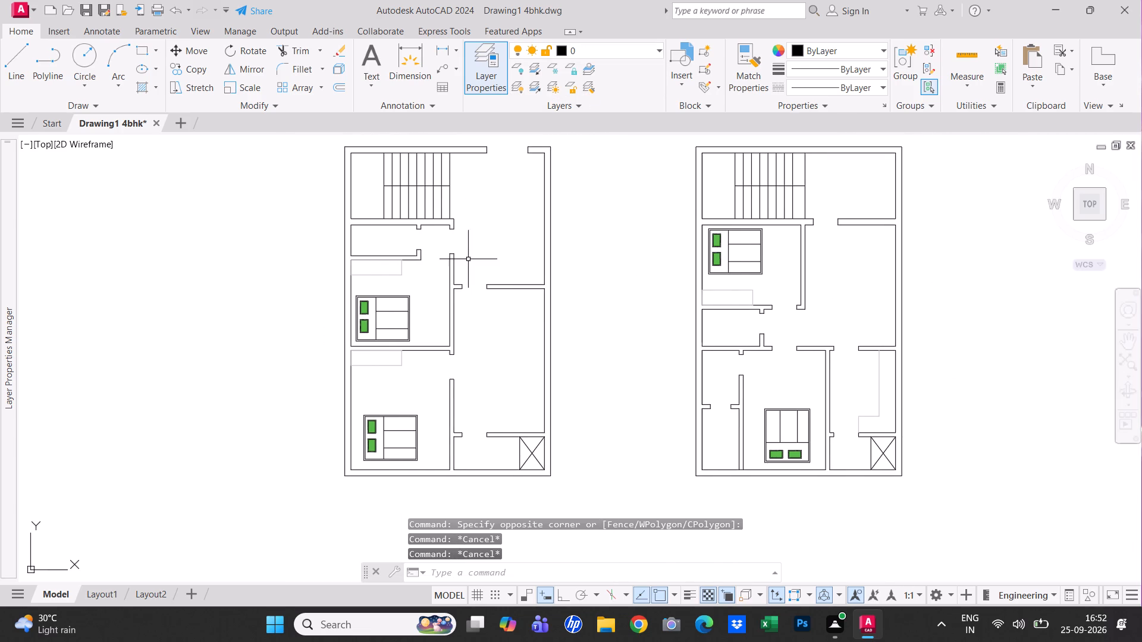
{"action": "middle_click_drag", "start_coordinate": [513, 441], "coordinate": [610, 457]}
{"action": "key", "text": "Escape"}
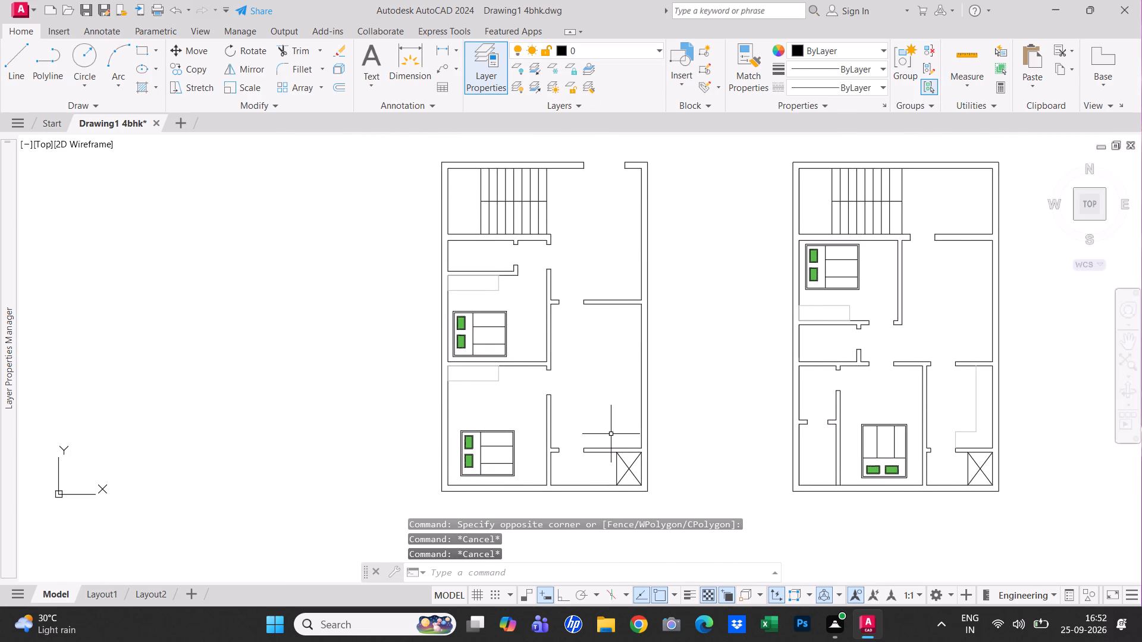
Draw a closed narrow outline of lines, 9" wide and 4' tall, in the empty space left of the left plan.
{"action": "middle_click_drag", "start_coordinate": [616, 397], "coordinate": [633, 439]}
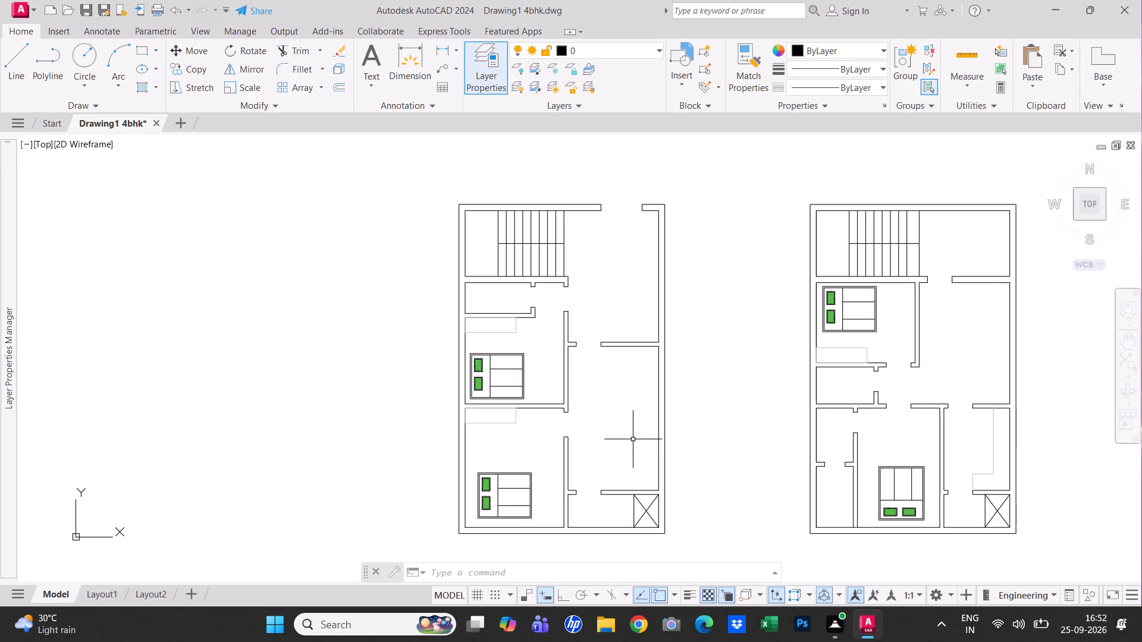
{"action": "key", "text": "Escape"}
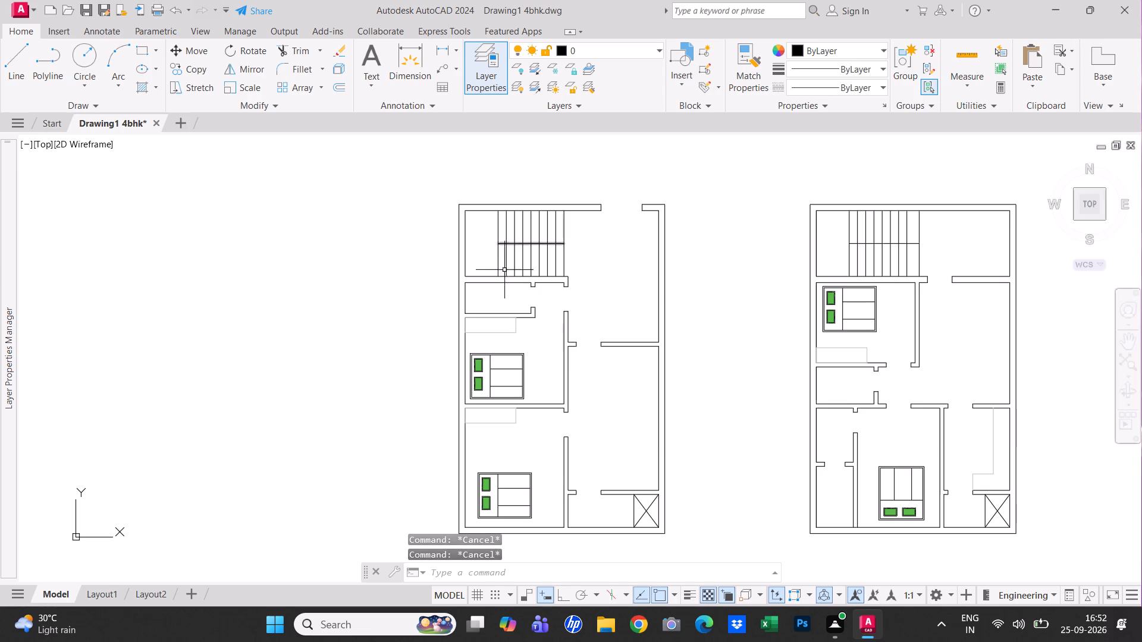
{"action": "key", "text": "Escape"}
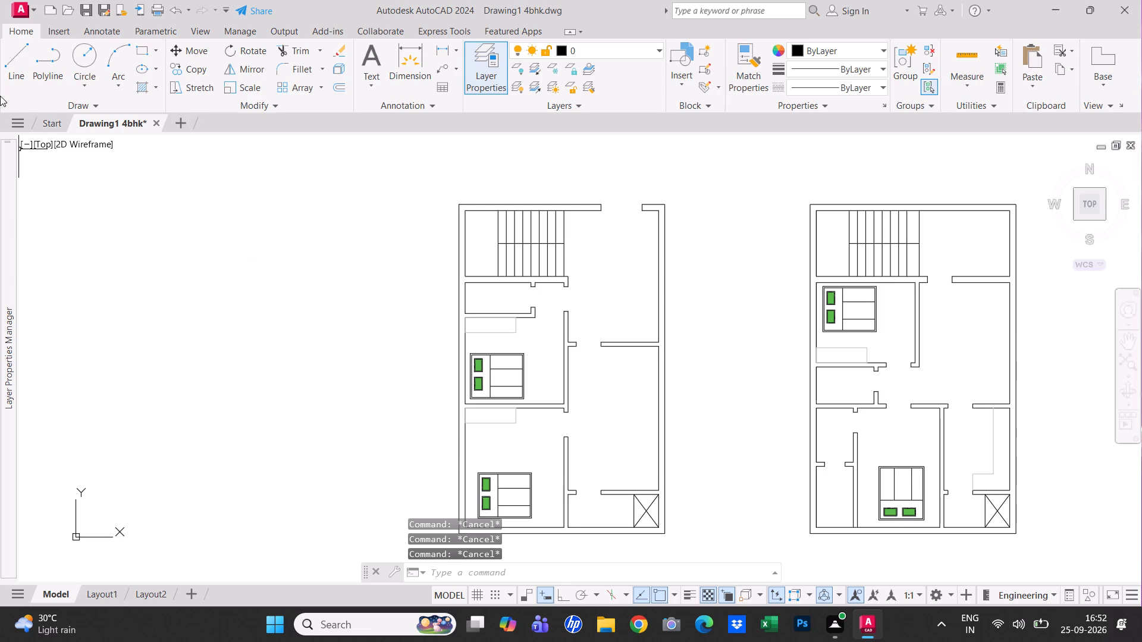
{"action": "left_click", "coordinate": [13, 70]}
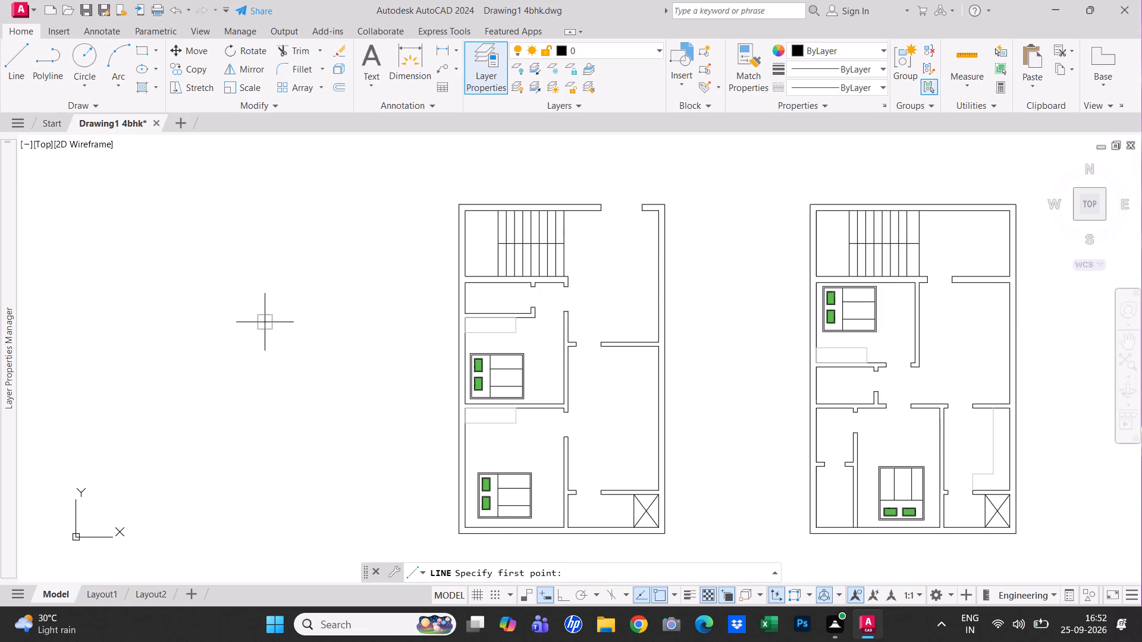
{"action": "left_click", "coordinate": [276, 300]}
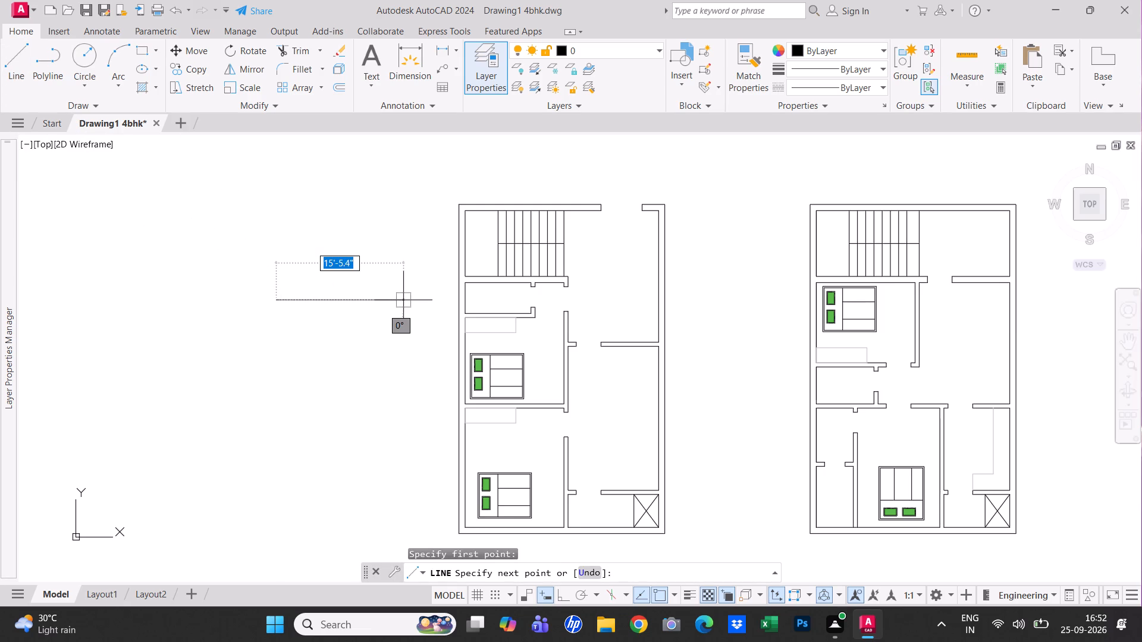
{"action": "type", "text": "9\""}
{"action": "key", "text": "Return"}
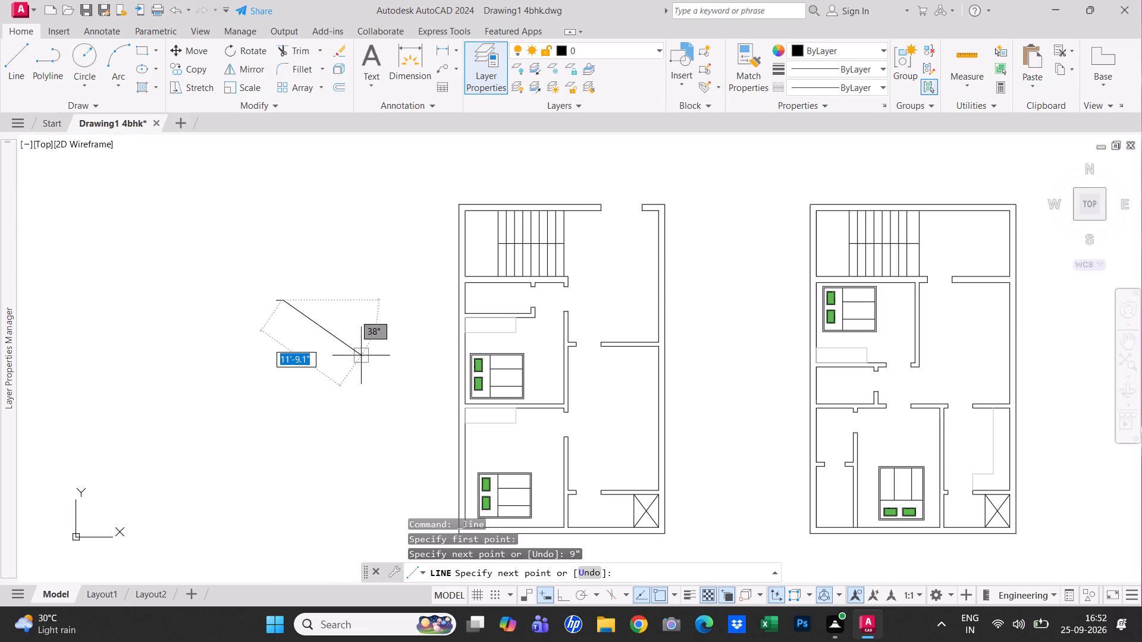
{"action": "type", "text": "4'"}
{"action": "key", "text": "Return"}
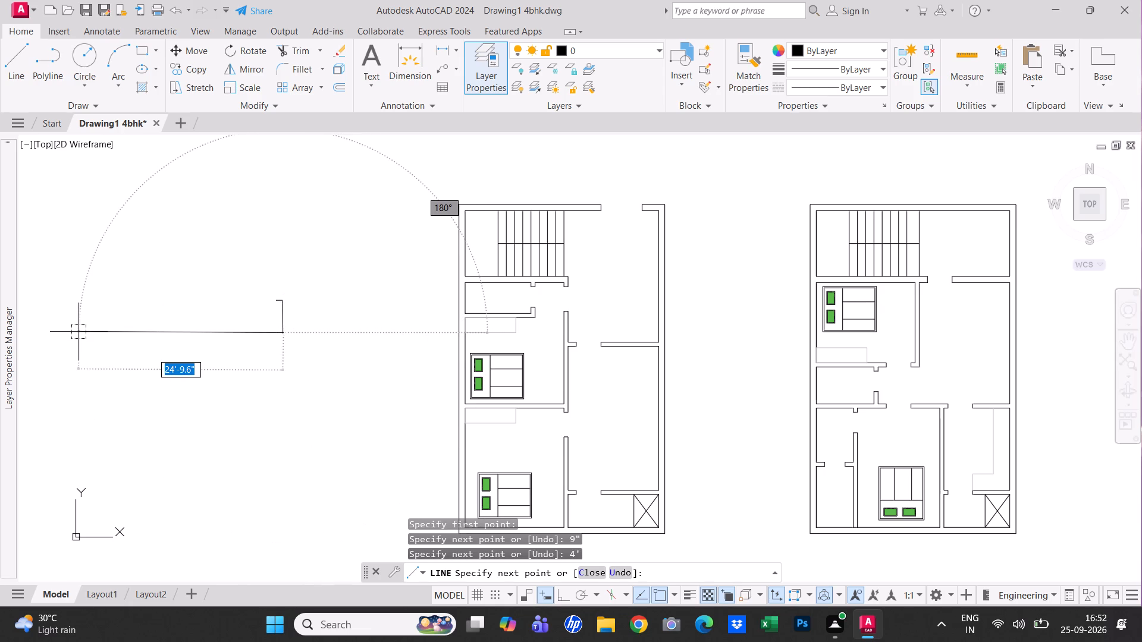
{"action": "key", "text": "F8"}
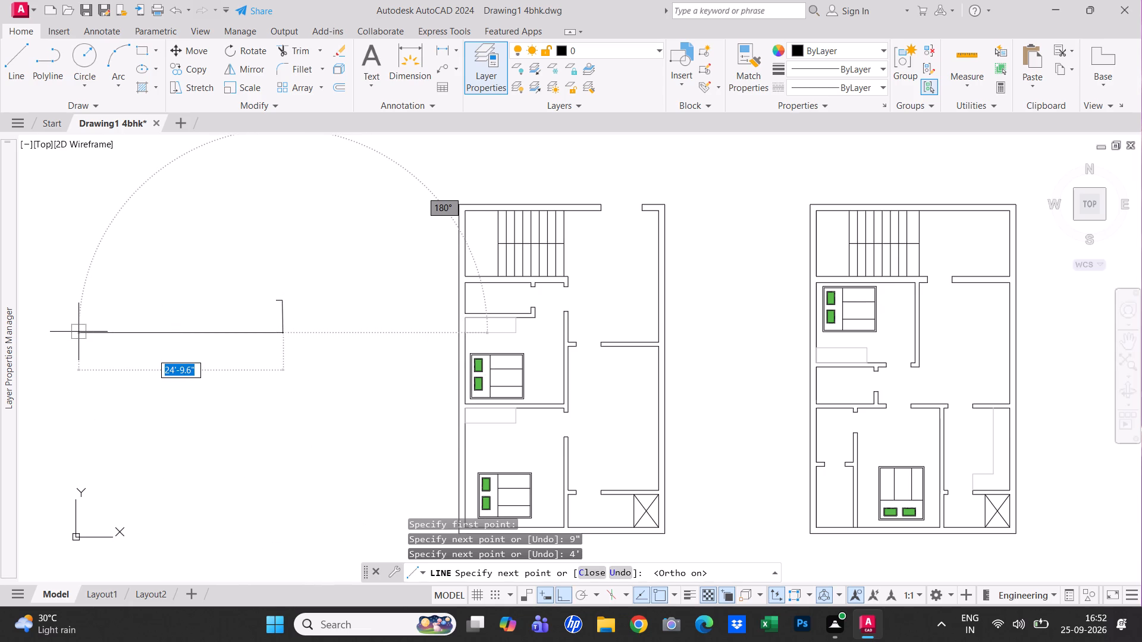
{"action": "type", "text": "9\""}
{"action": "key", "text": "Return"}
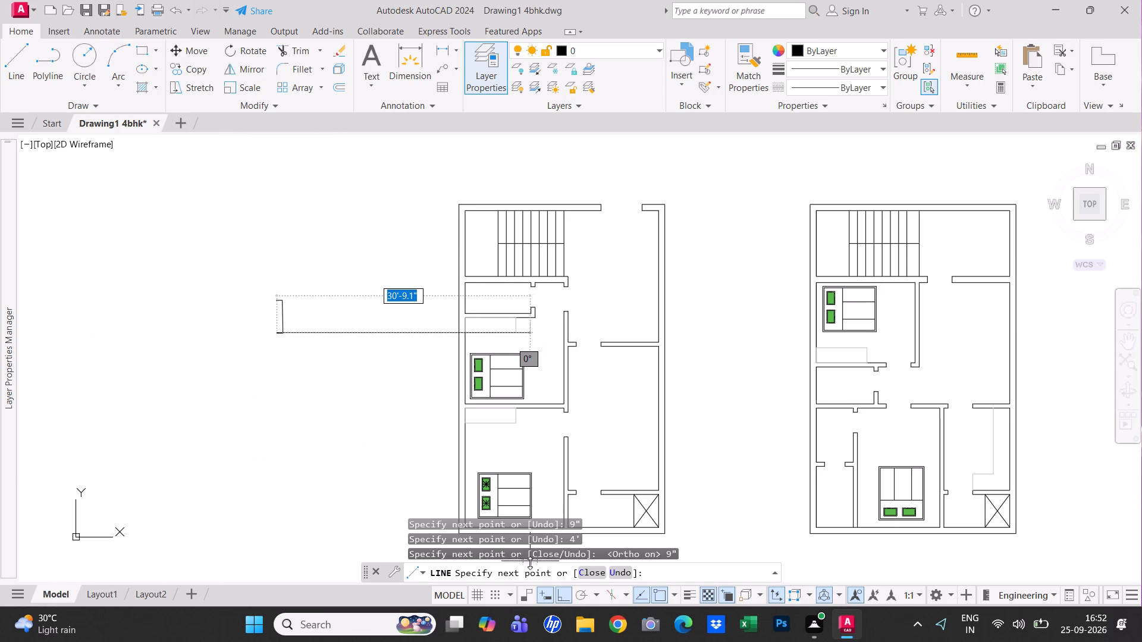
{"action": "left_click", "coordinate": [595, 573]}
{"action": "key", "text": "Escape"}
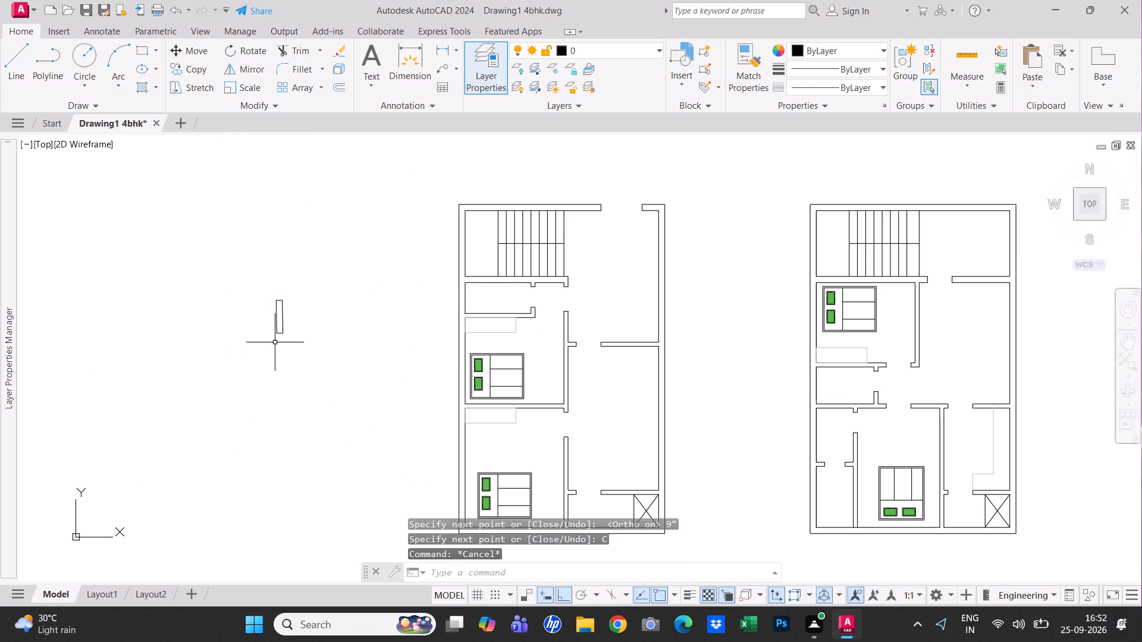
{"action": "left_click", "coordinate": [298, 329]}
{"action": "key", "text": "Escape"}
Draw a centre line inside the narrow outline, from the top edge's midpoint to the bottom edge's midpoint.
{"action": "scroll", "coordinate": [291, 322], "scroll_direction": "up", "scroll_amount": 2}
{"action": "middle_click_drag", "start_coordinate": [207, 303], "coordinate": [357, 382]}
{"action": "scroll", "coordinate": [211, 307], "scroll_direction": "up", "scroll_amount": 1}
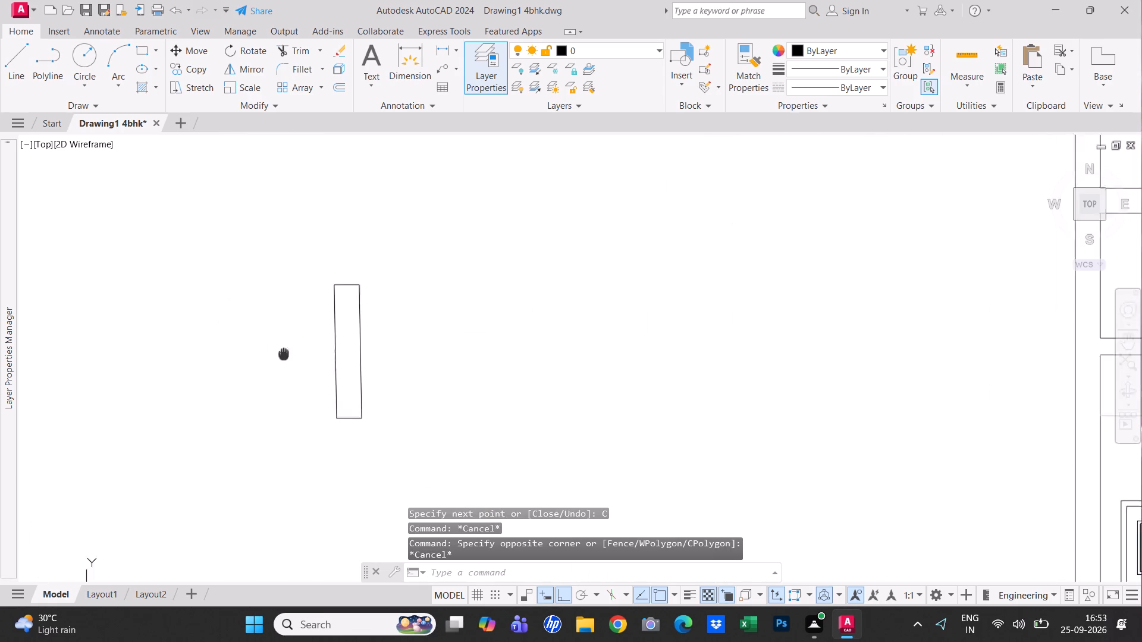
{"action": "middle_click_drag", "start_coordinate": [357, 382], "coordinate": [459, 337]}
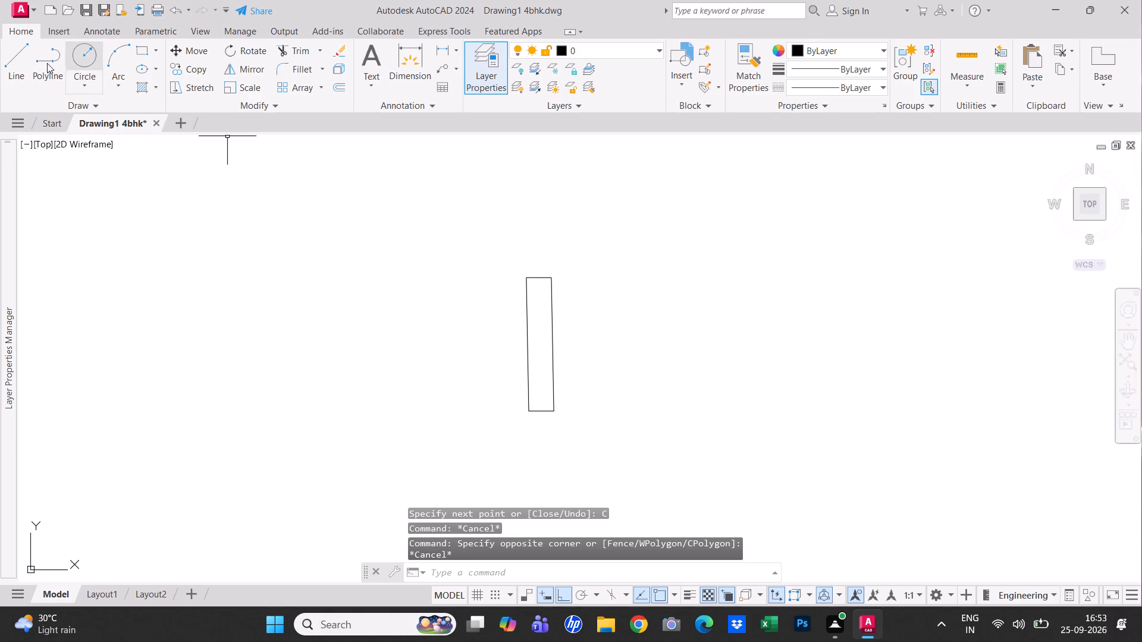
{"action": "left_click", "coordinate": [11, 64]}
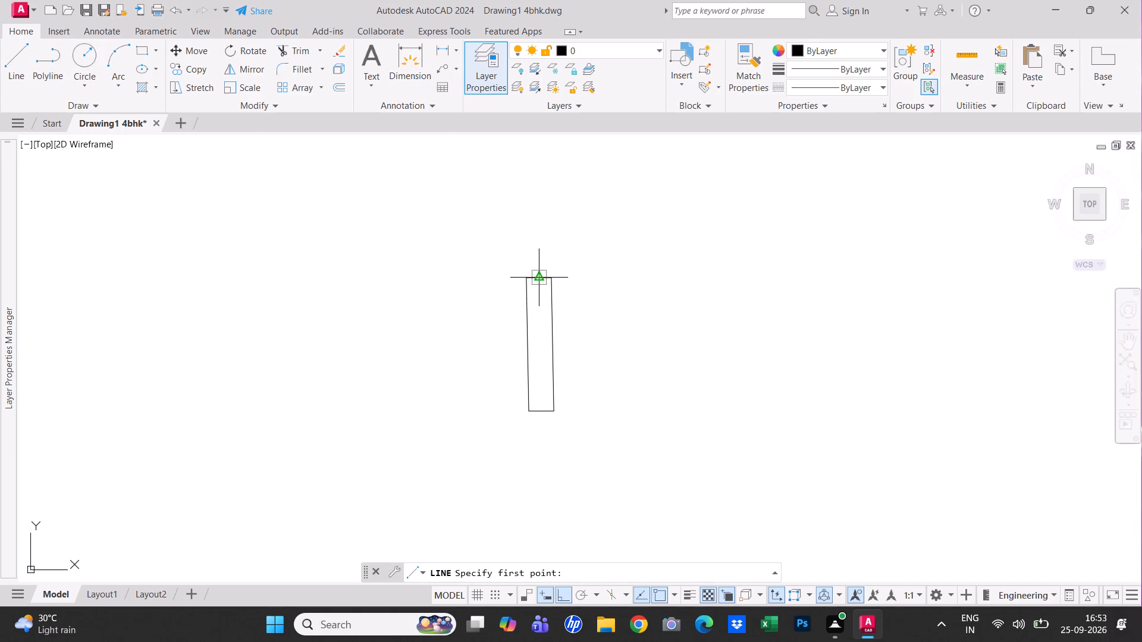
{"action": "left_click", "coordinate": [539, 277]}
{"action": "left_click", "coordinate": [554, 434]}
{"action": "key", "text": "Escape"}
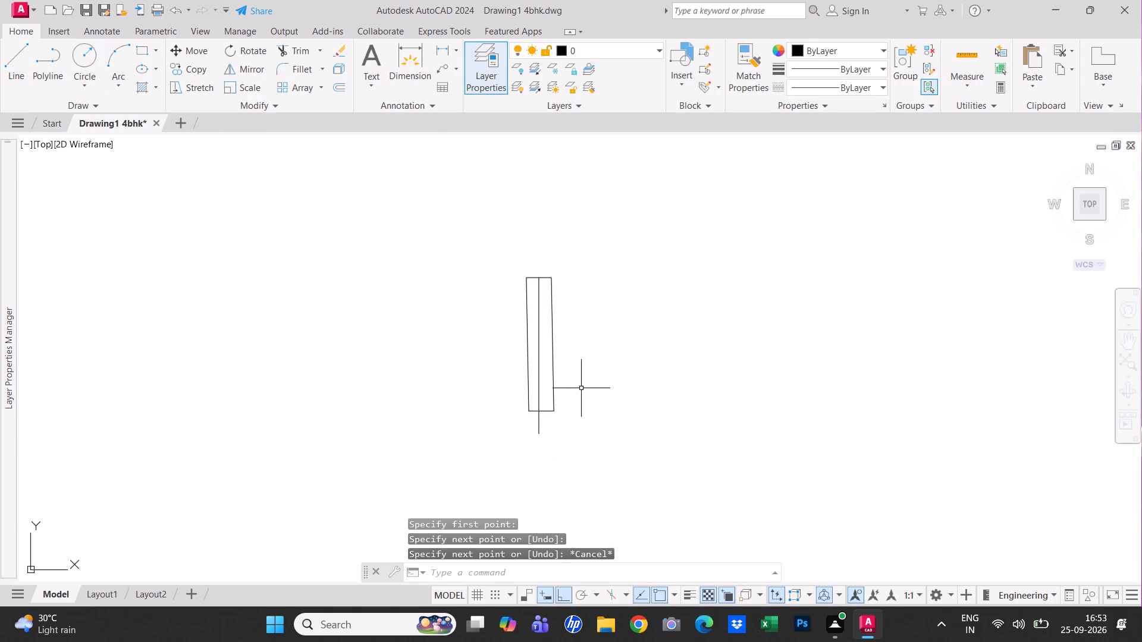
{"action": "scroll", "coordinate": [554, 411], "scroll_direction": "up", "scroll_amount": 1}
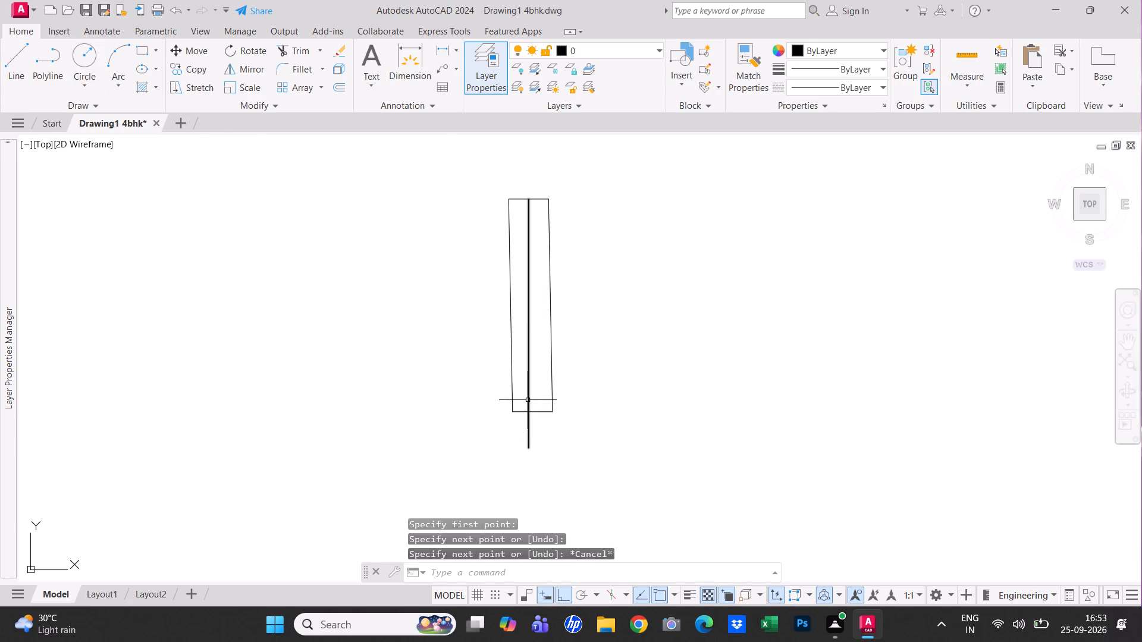
{"action": "left_click", "coordinate": [528, 400]}
{"action": "left_click", "coordinate": [529, 447]}
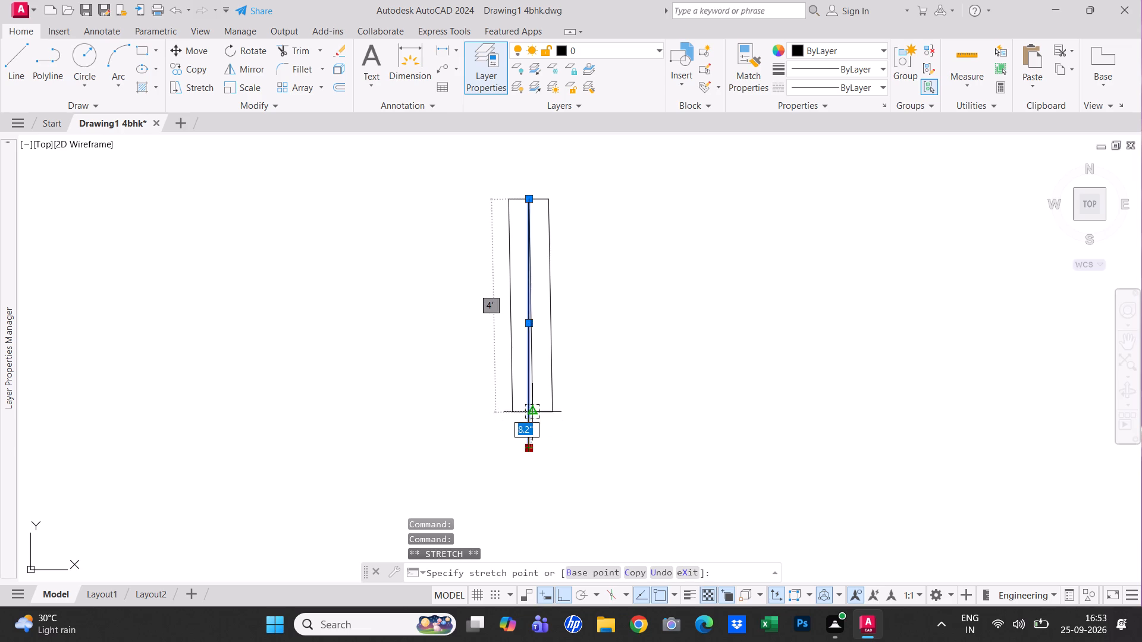
{"action": "left_click", "coordinate": [535, 415]}
{"action": "key", "text": "Escape"}
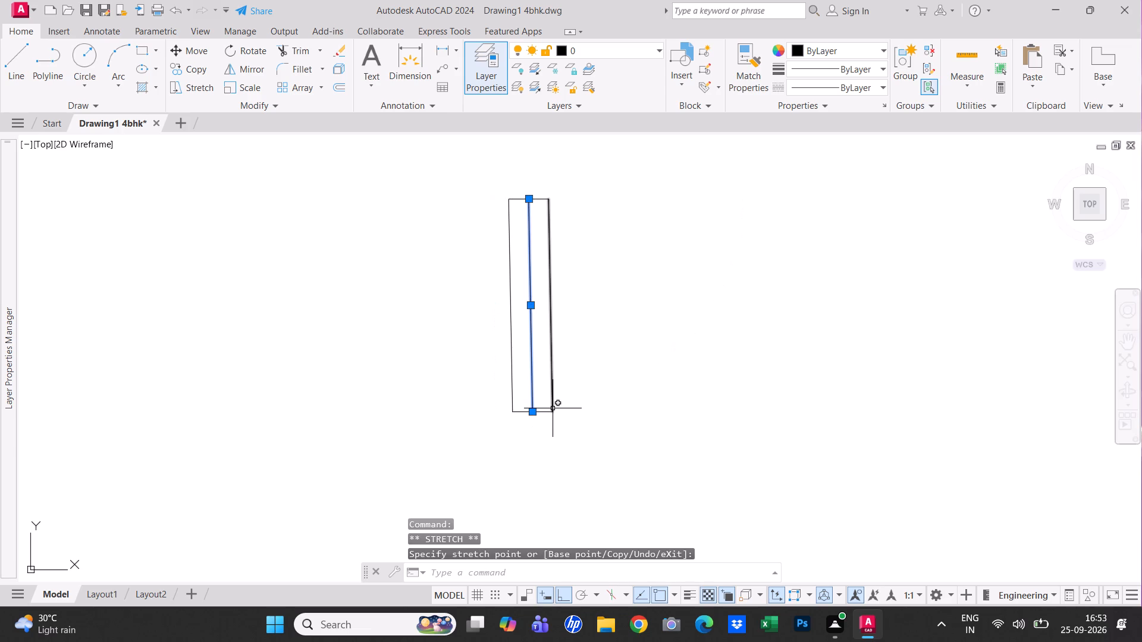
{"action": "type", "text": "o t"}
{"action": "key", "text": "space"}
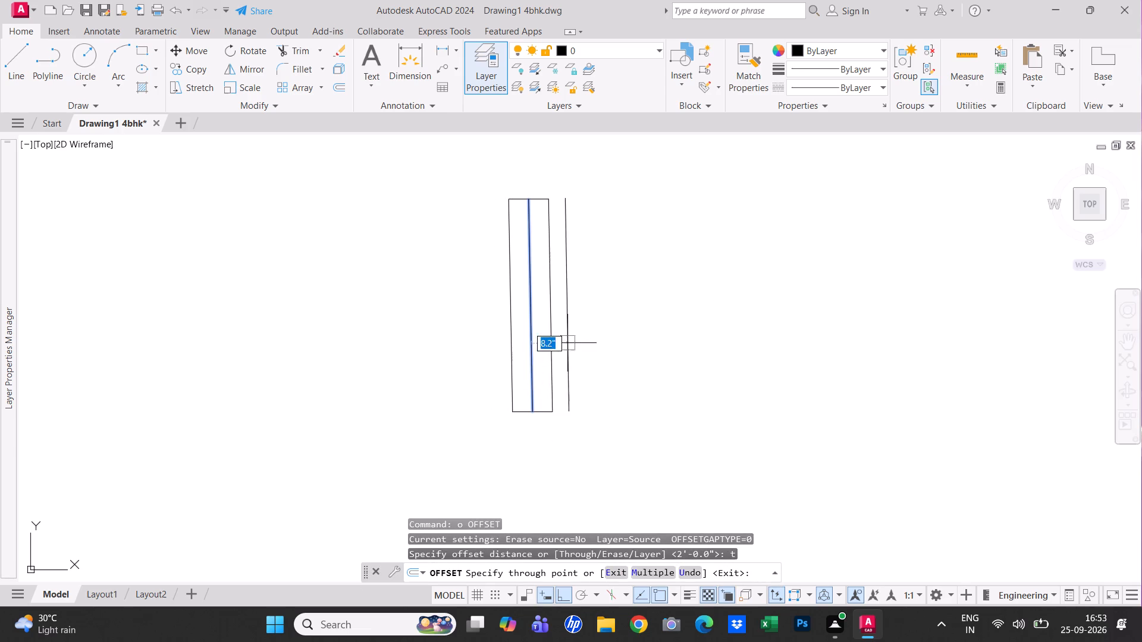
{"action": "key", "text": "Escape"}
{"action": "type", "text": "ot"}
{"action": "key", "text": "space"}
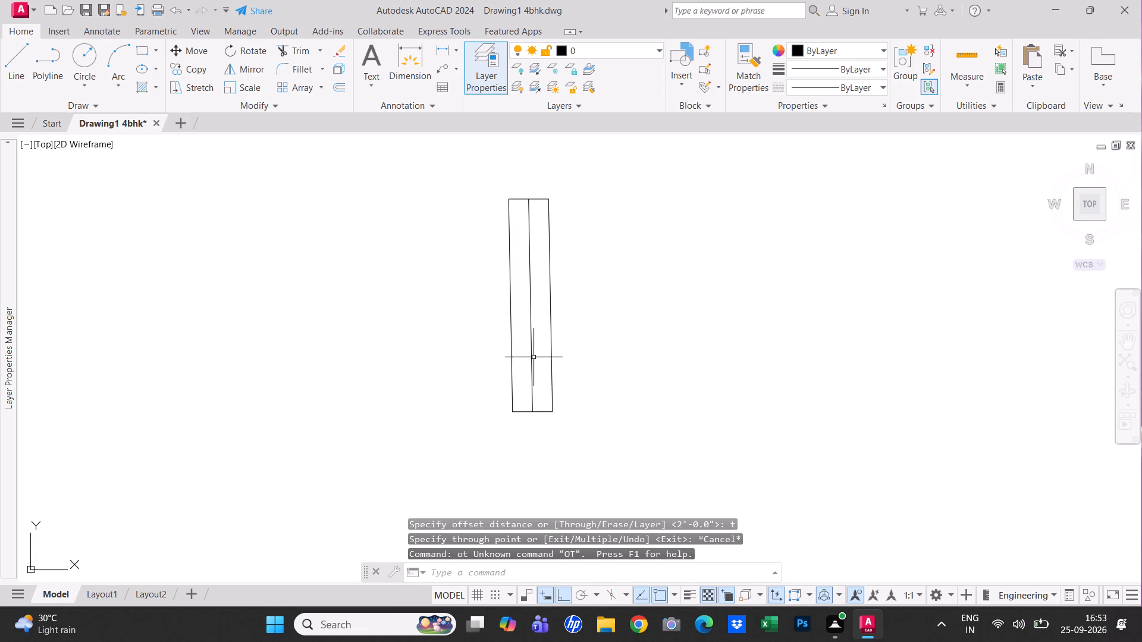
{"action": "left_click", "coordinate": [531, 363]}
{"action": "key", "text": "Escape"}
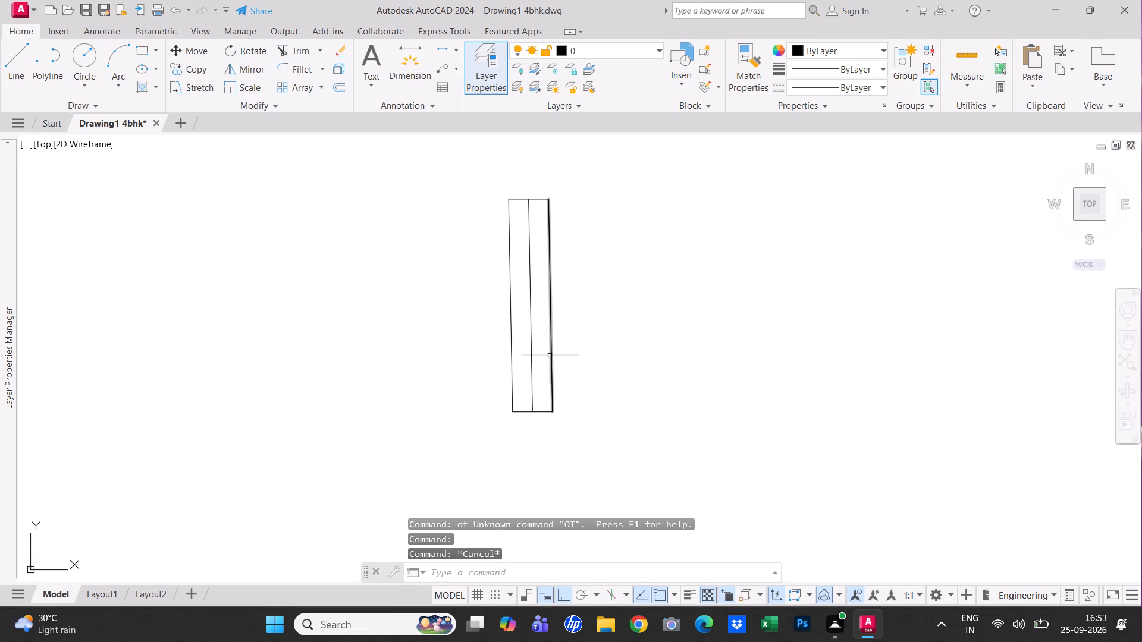
Offset the outline's centre line 1" to the right using the Through option.
{"action": "type", "text": "o t"}
{"action": "key", "text": "space"}
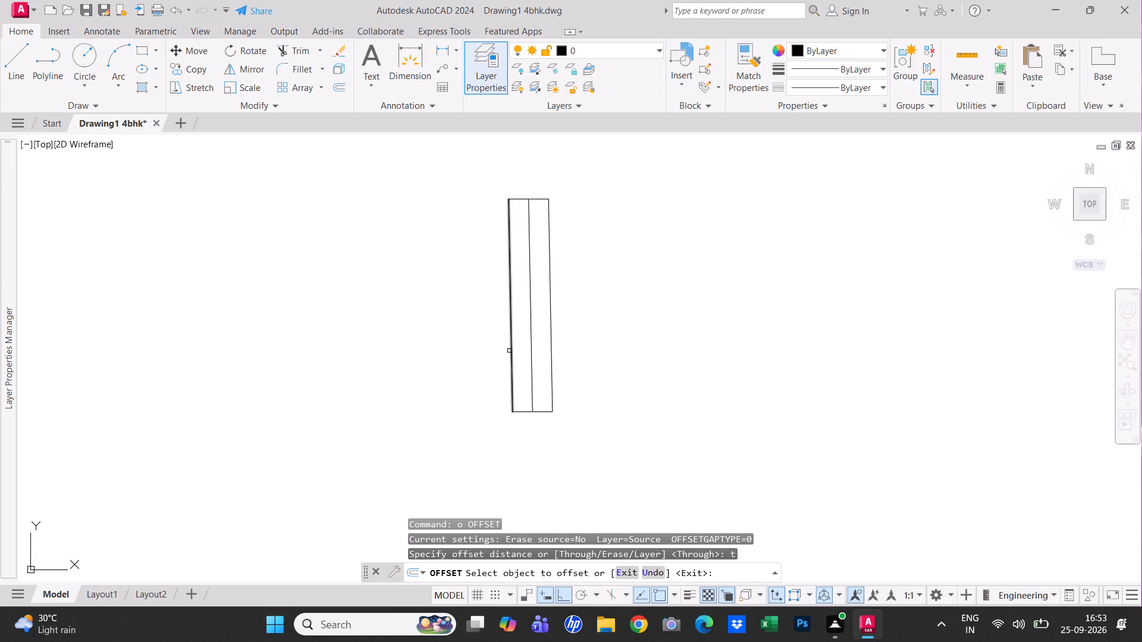
{"action": "left_click", "coordinate": [533, 354]}
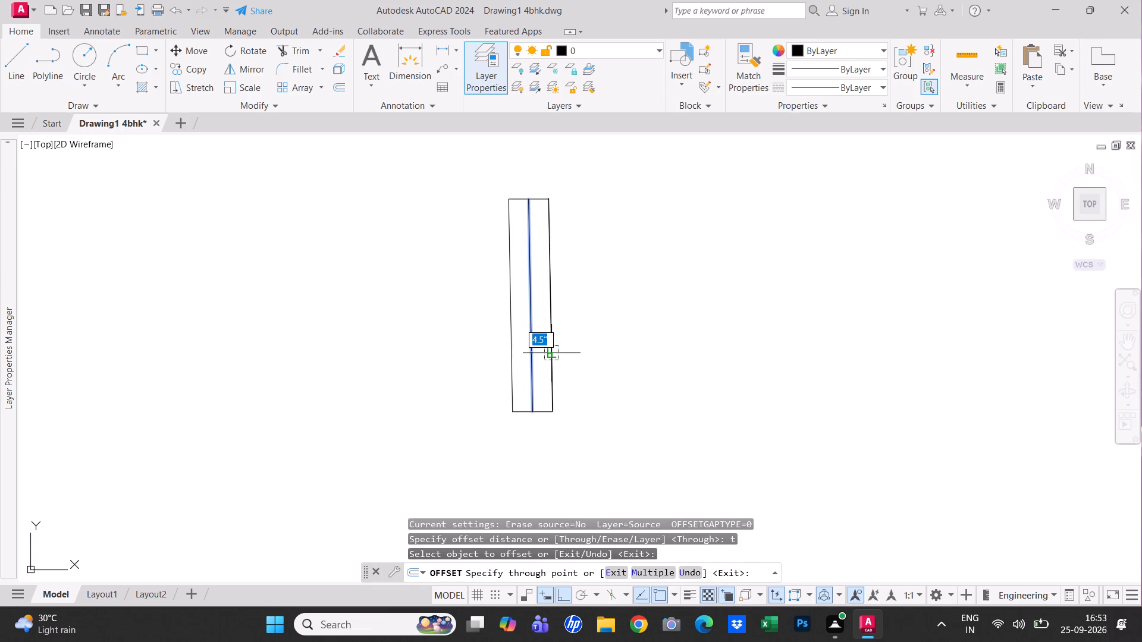
{"action": "type", "text": "1\""}
{"action": "key", "text": "Return"}
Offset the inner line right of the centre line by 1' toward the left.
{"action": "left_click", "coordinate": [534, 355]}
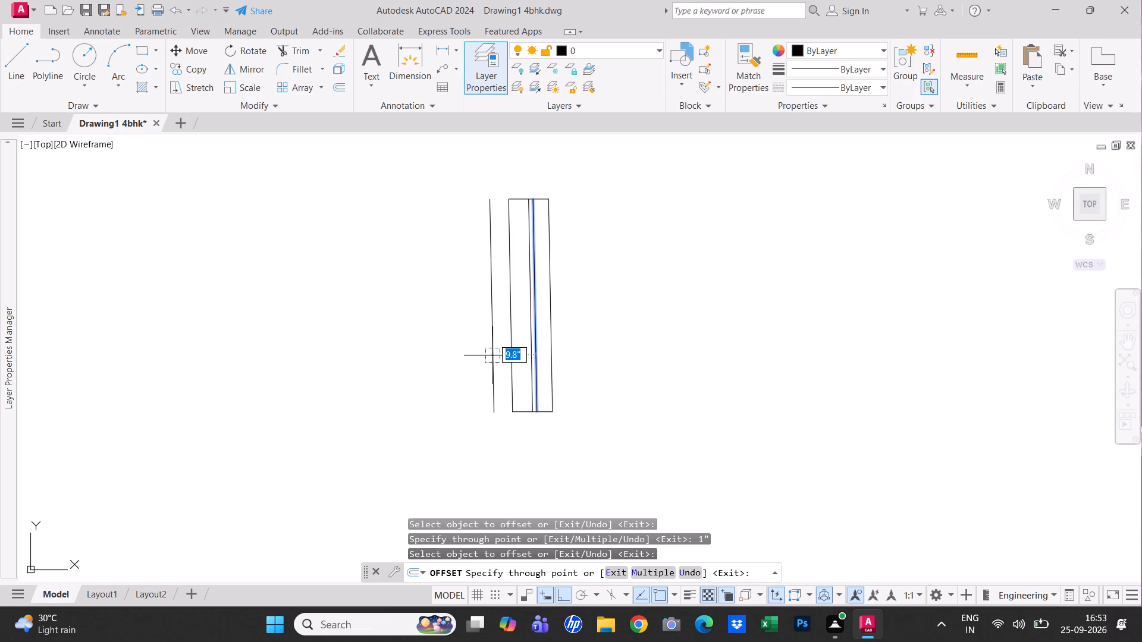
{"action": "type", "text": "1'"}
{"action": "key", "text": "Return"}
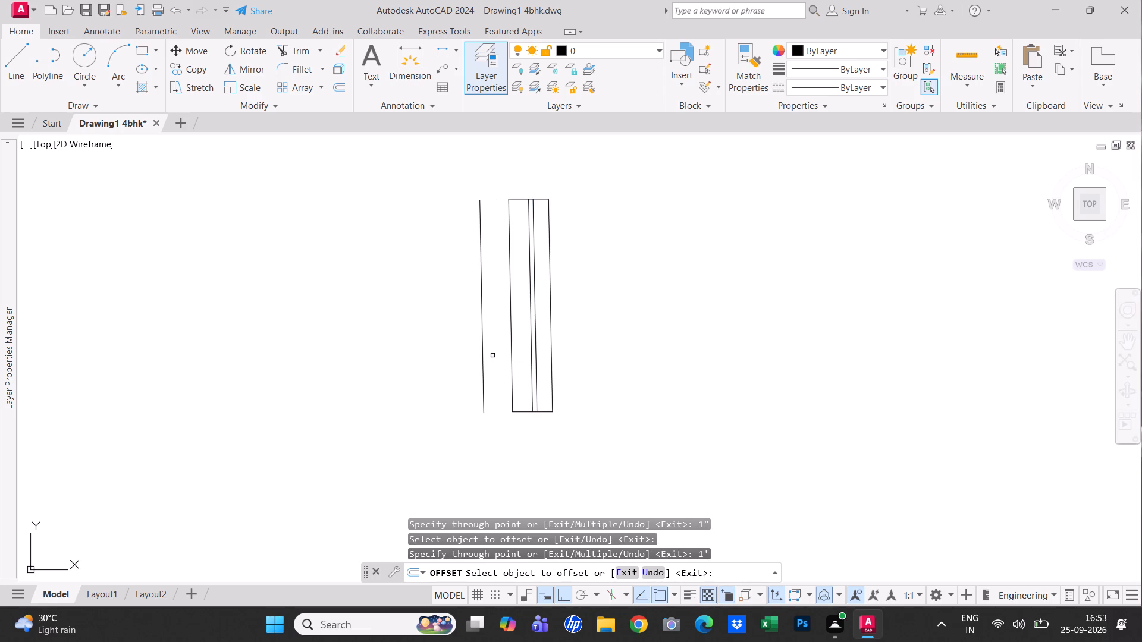
Offset the outline's centre line 1" to the left and end the Offset command.
{"action": "left_click", "coordinate": [530, 285]}
{"action": "type", "text": "1\""}
{"action": "key", "text": "Return"}
{"action": "key", "text": "Escape"}
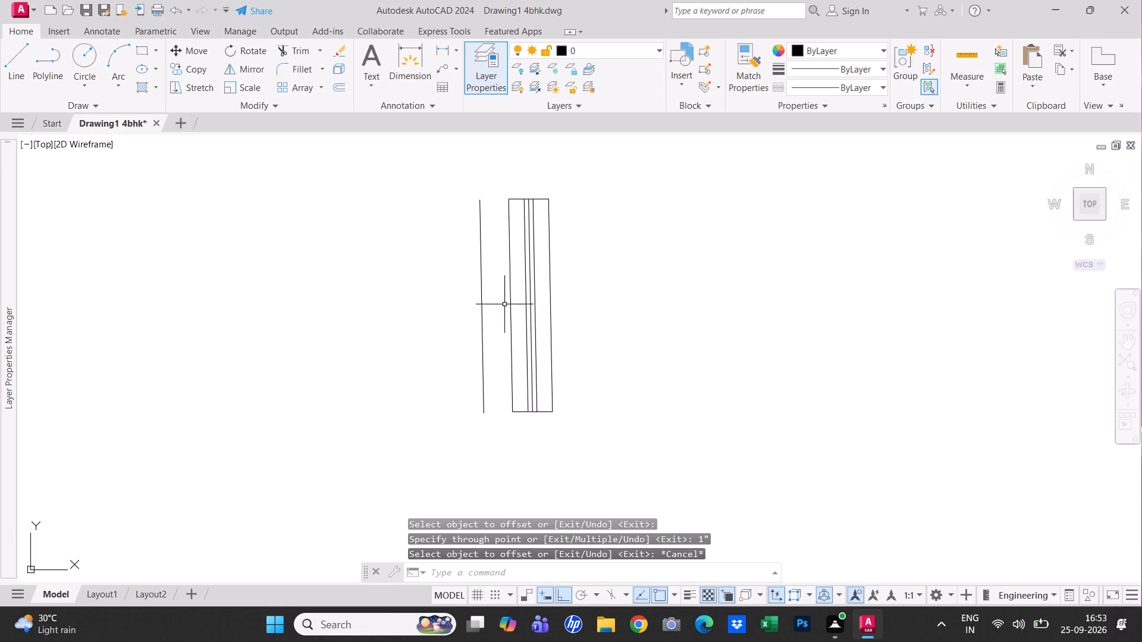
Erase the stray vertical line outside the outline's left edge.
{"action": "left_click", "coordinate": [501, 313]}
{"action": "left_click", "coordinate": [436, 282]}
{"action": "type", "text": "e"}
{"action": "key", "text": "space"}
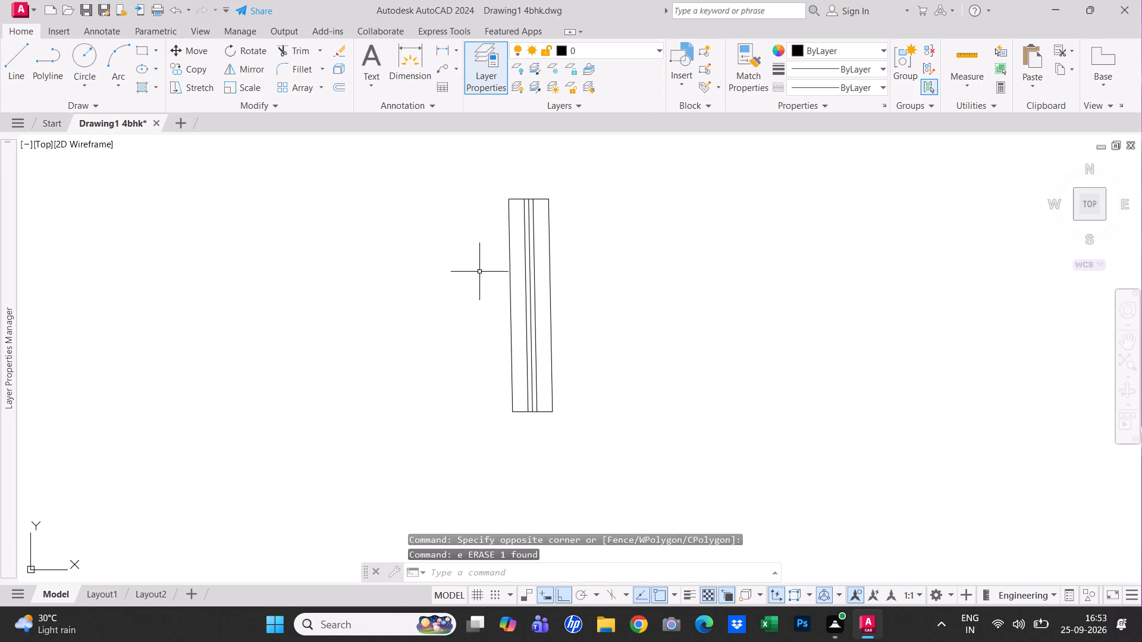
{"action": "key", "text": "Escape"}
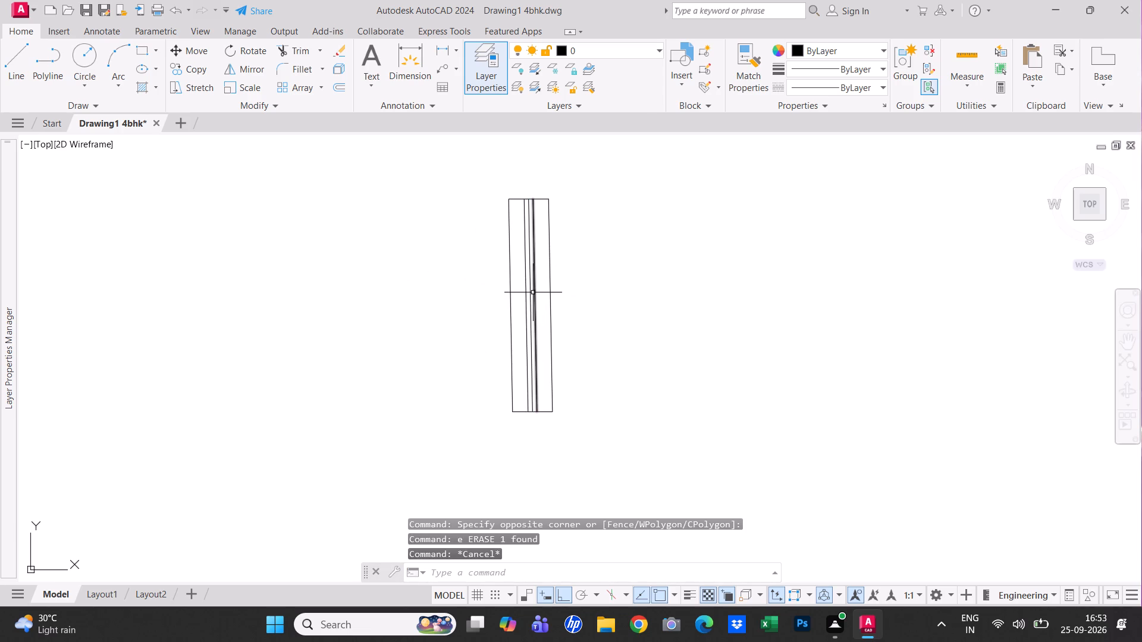
Erase the original centre line between the two offset lines.
{"action": "left_click", "coordinate": [532, 294]}
{"action": "type", "text": "e"}
{"action": "key", "text": "space"}
{"action": "key", "text": "Escape"}
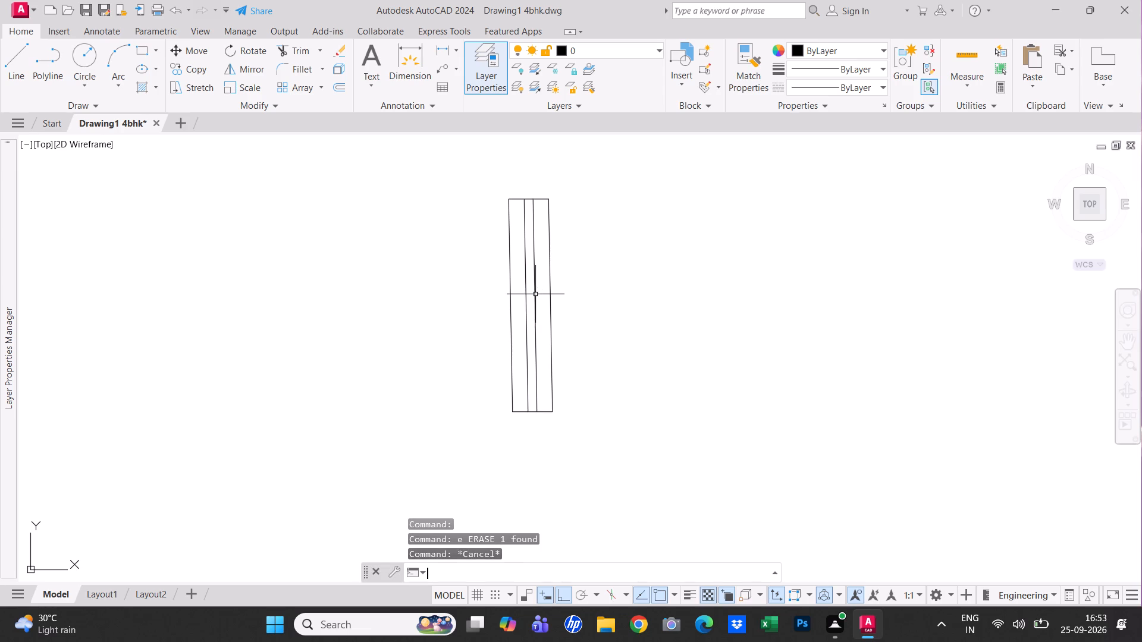
Group the 9" by 4' outline with its two inner lines into one unnamed group.
{"action": "left_click_drag", "start_coordinate": [601, 466], "coordinate": [597, 459]}
{"action": "left_click", "coordinate": [422, 185]}
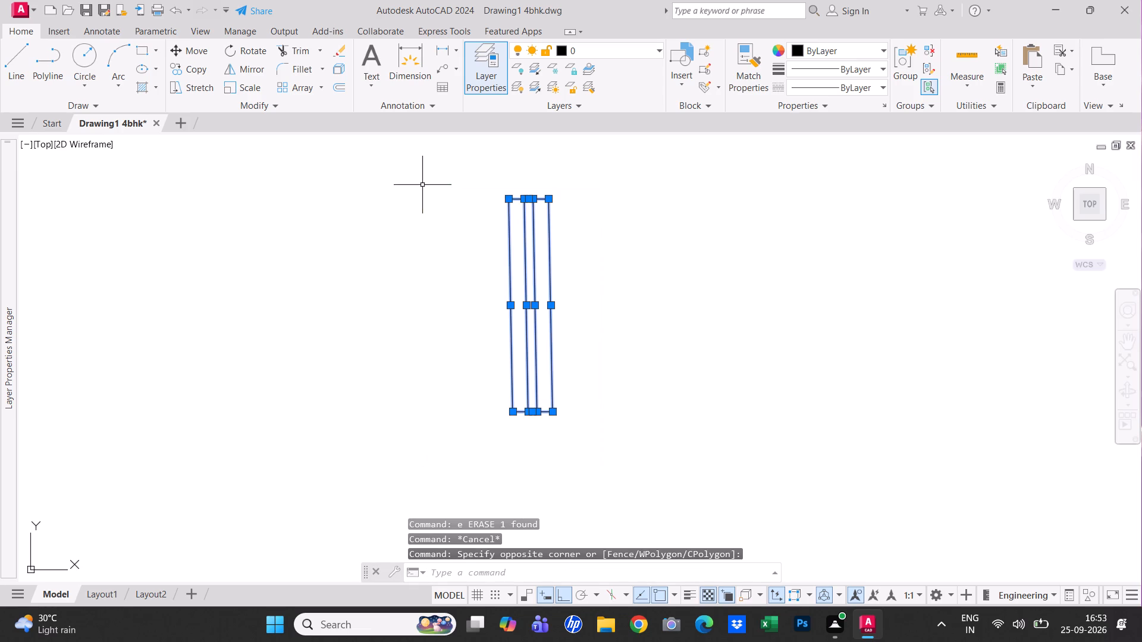
{"action": "type", "text": "g"}
{"action": "key", "text": "space"}
Draw the 9" top edge and 2' right side of a second window outline beside the grouped 4' window symbol.
{"action": "scroll", "coordinate": [507, 284], "scroll_direction": "down", "scroll_amount": 3}
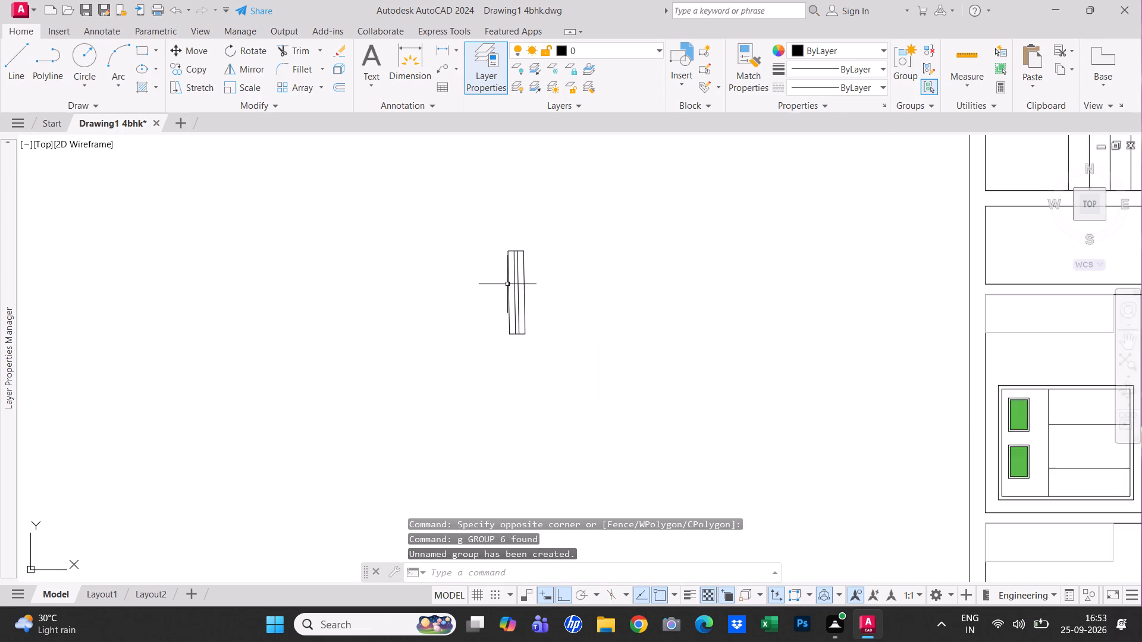
{"action": "middle_click_drag", "start_coordinate": [638, 348], "coordinate": [479, 268]}
{"action": "middle_click_drag", "start_coordinate": [514, 336], "coordinate": [517, 373]}
{"action": "scroll", "coordinate": [517, 373], "scroll_direction": "down", "scroll_amount": 1}
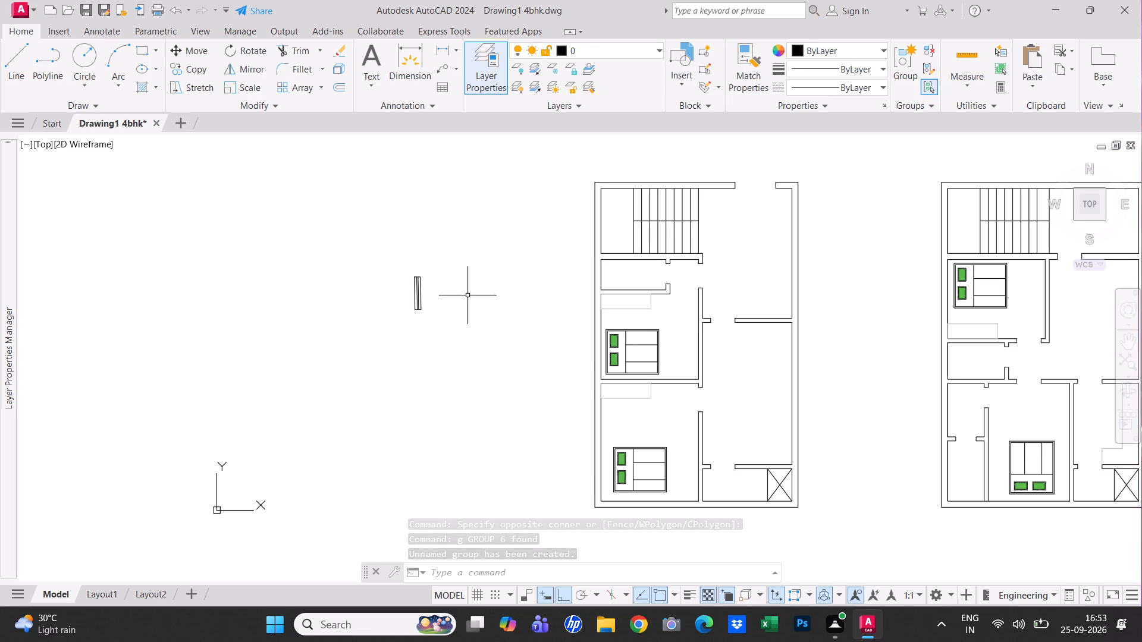
{"action": "scroll", "coordinate": [448, 295], "scroll_direction": "up", "scroll_amount": 2}
{"action": "left_click", "coordinate": [20, 66]}
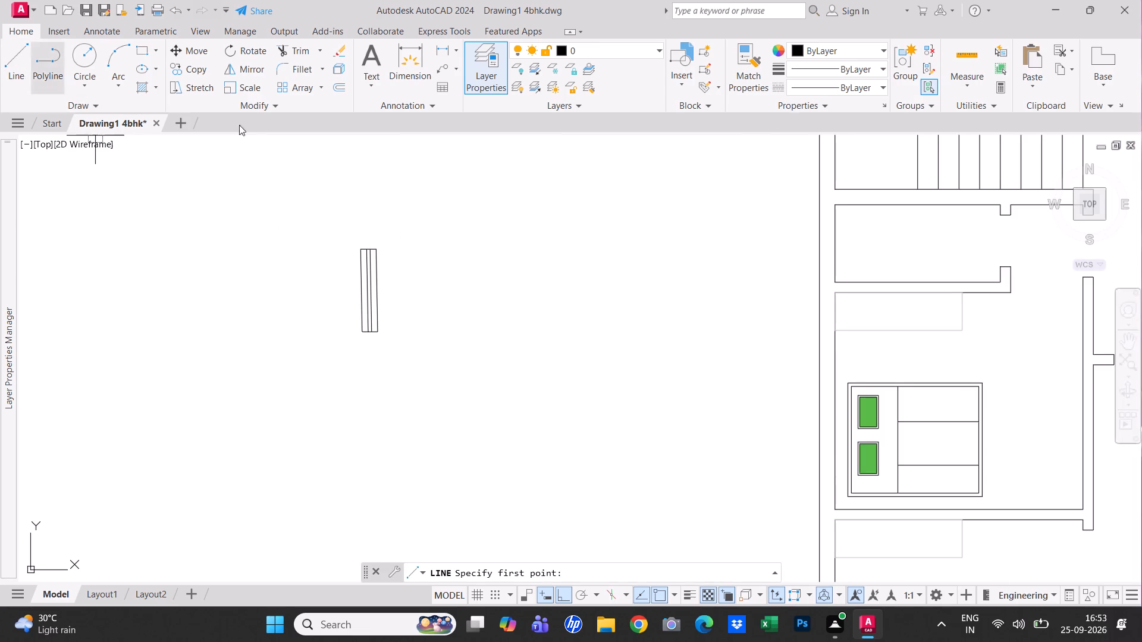
{"action": "left_click", "coordinate": [396, 246]}
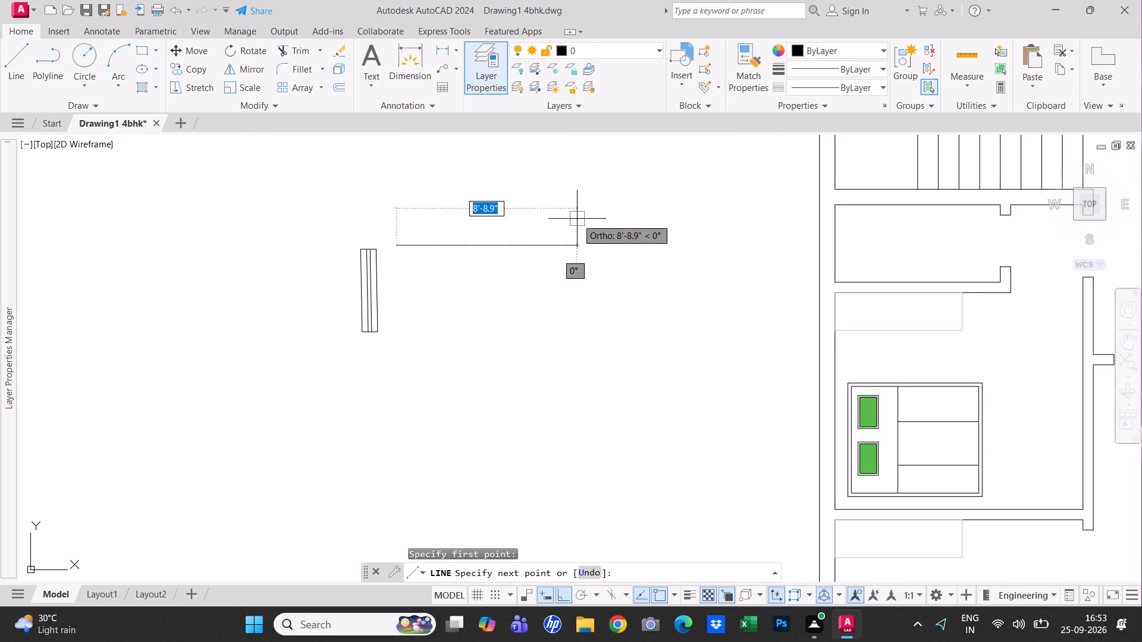
{"action": "type", "text": "9\""}
{"action": "key", "text": "Return"}
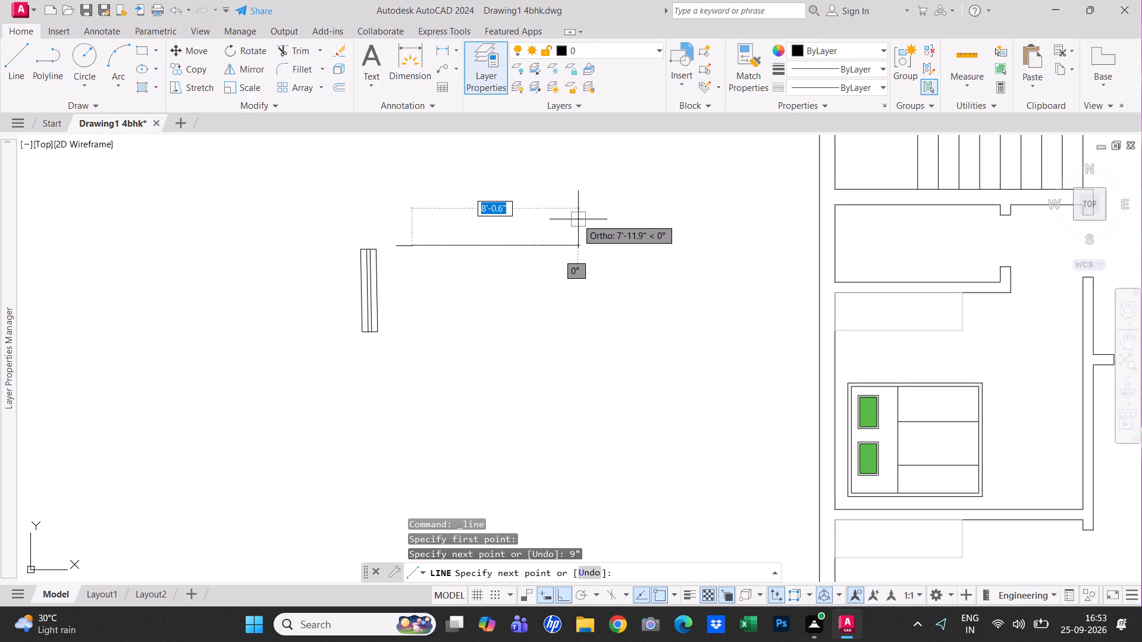
{"action": "type", "text": "2'"}
{"action": "key", "text": "Return"}
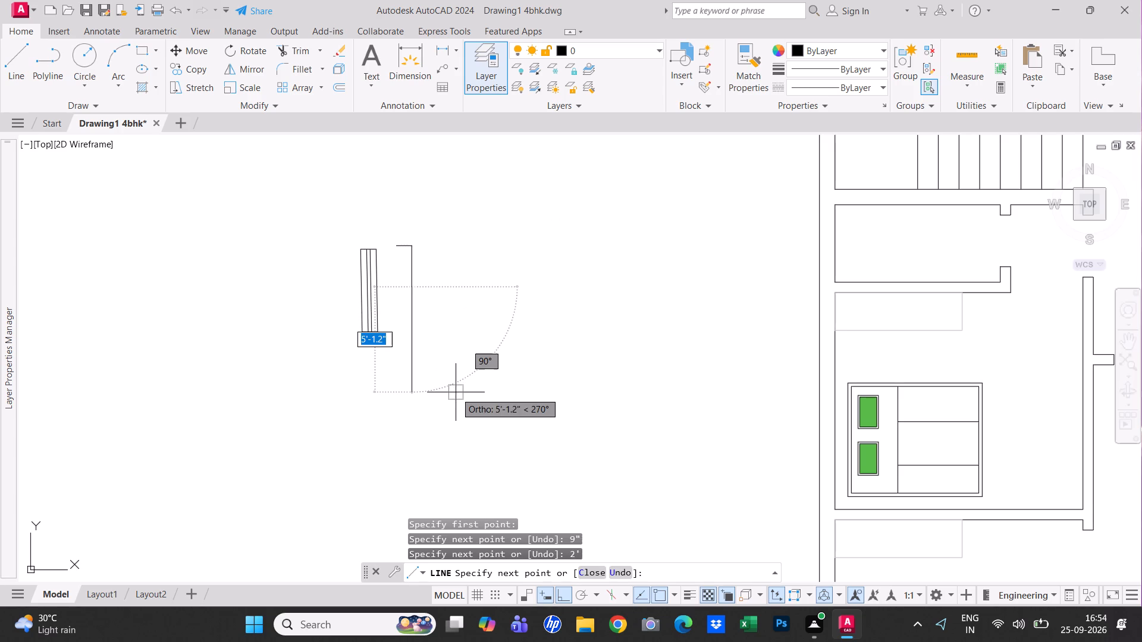
{"action": "key", "text": "9"}
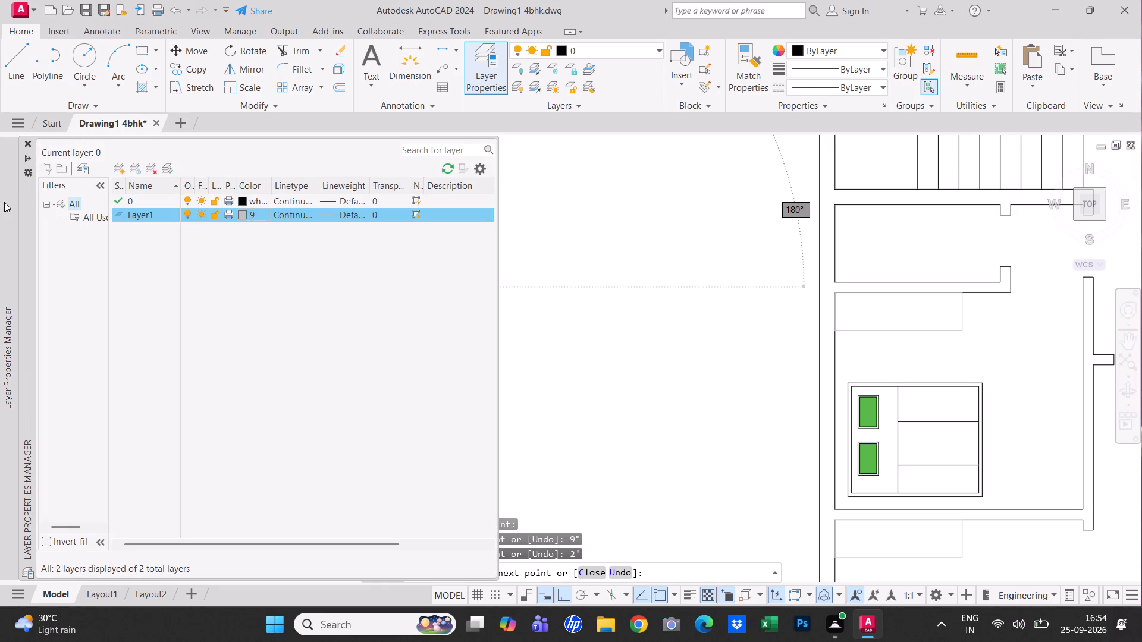
{"action": "key", "text": "shift+quotedbl"}
{"action": "key", "text": "Return"}
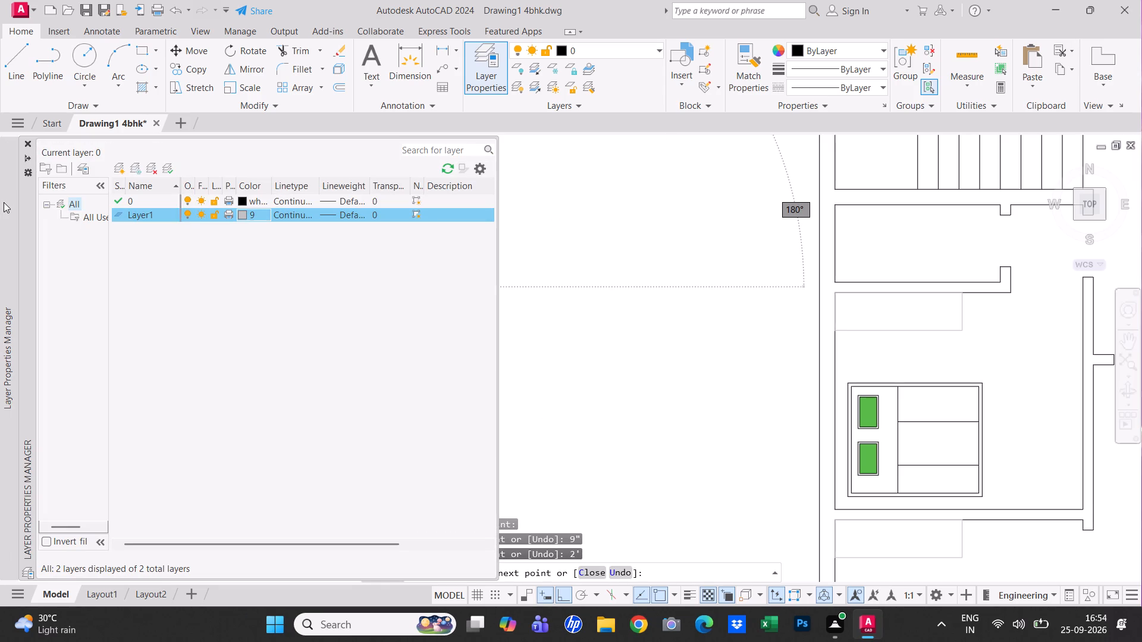
{"action": "left_click", "coordinate": [24, 143]}
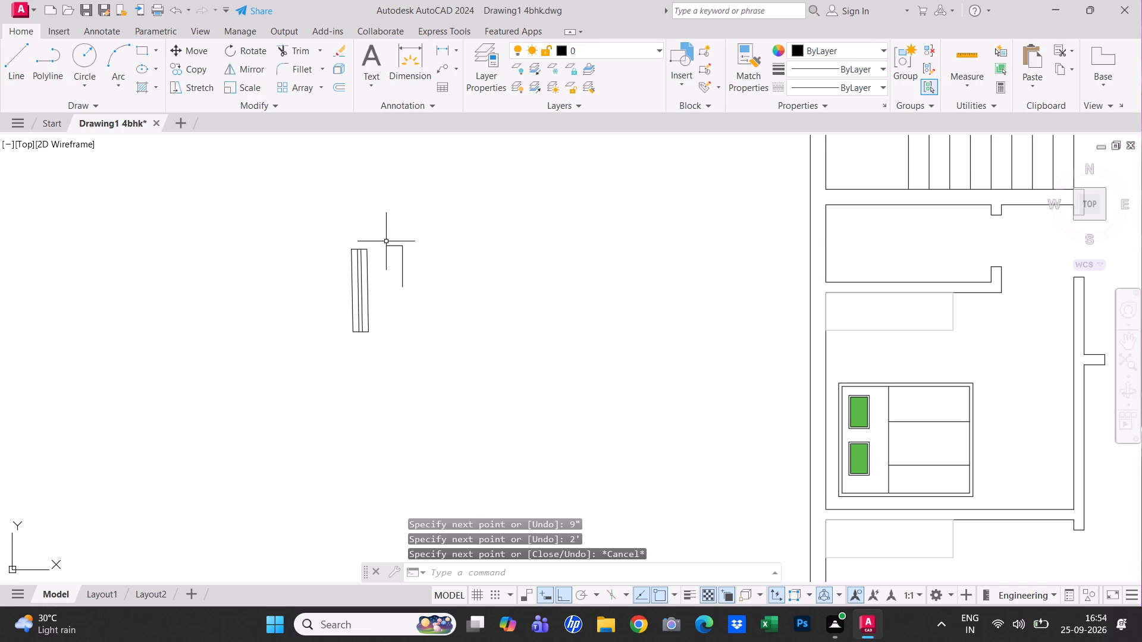
Close the 9" by 2' outline by drawing its left side and bottom edge.
{"action": "left_click", "coordinate": [20, 75]}
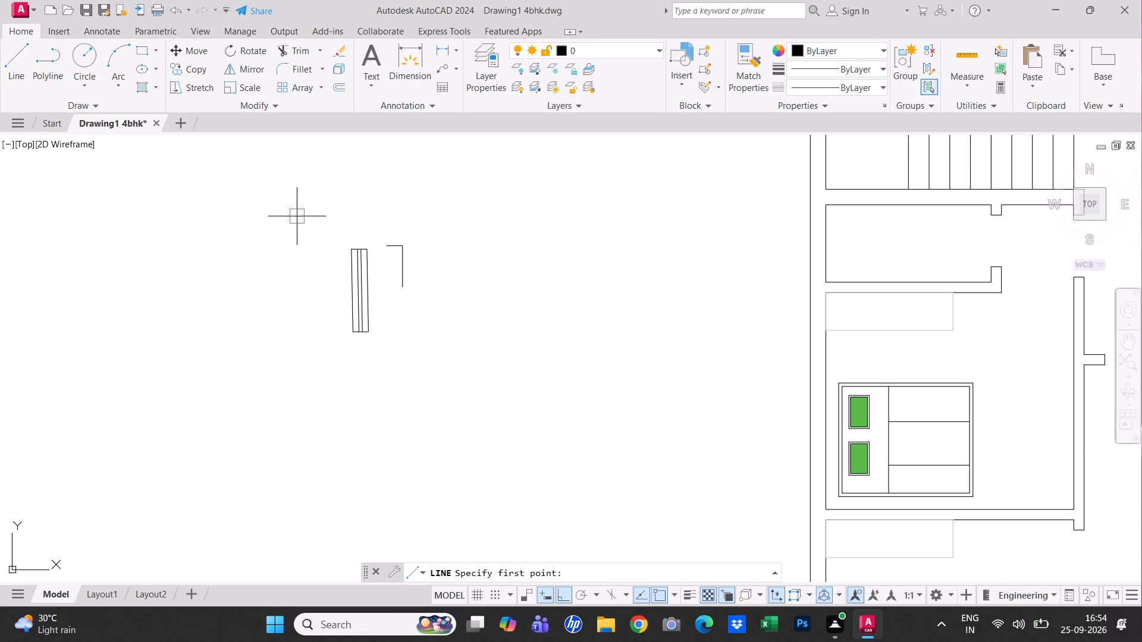
{"action": "left_click", "coordinate": [385, 245]}
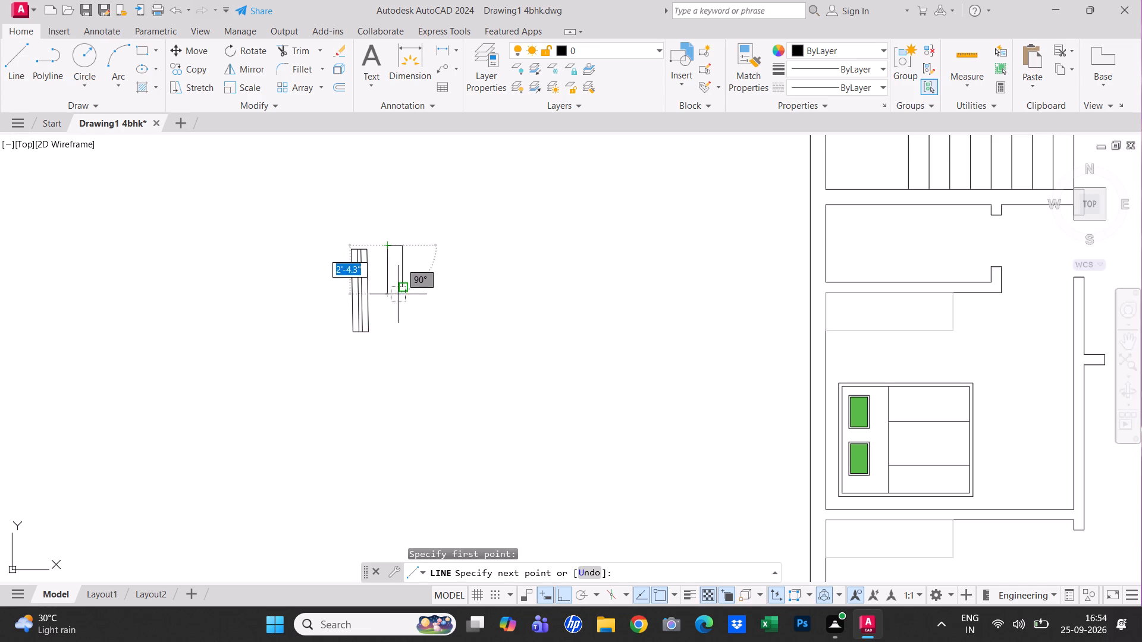
{"action": "left_click", "coordinate": [385, 288]}
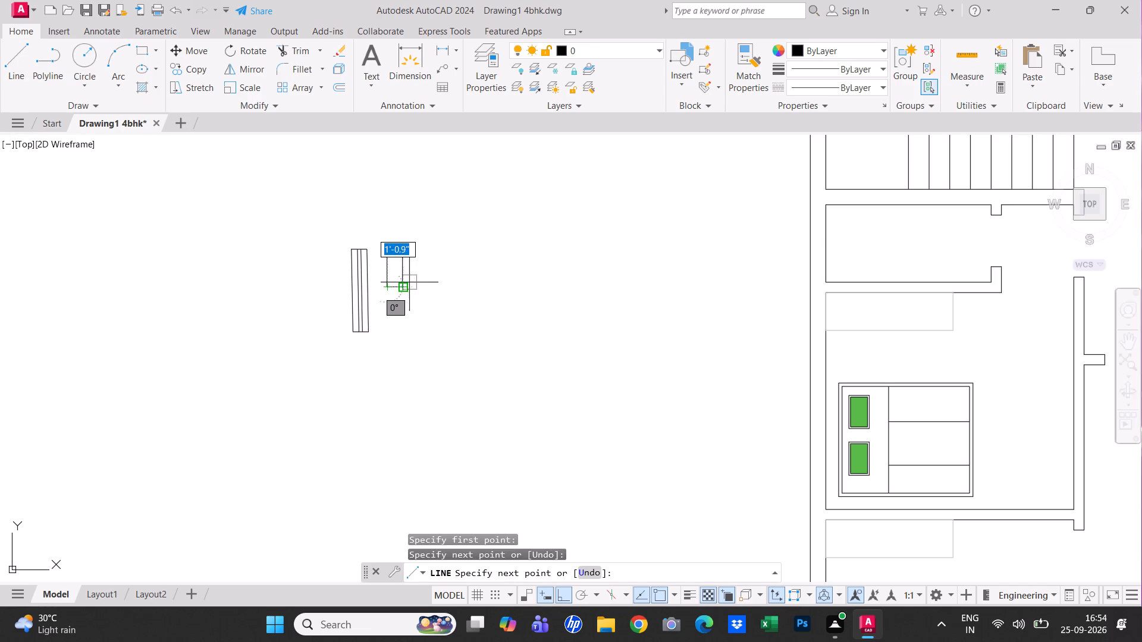
{"action": "left_click", "coordinate": [403, 287]}
{"action": "key", "text": "Escape"}
Draw a vertical centre line from the midpoint of the small outline's top edge down past its bottom edge.
{"action": "scroll", "coordinate": [404, 299], "scroll_direction": "up", "scroll_amount": 1}
{"action": "middle_click_drag", "start_coordinate": [418, 312], "coordinate": [509, 411]}
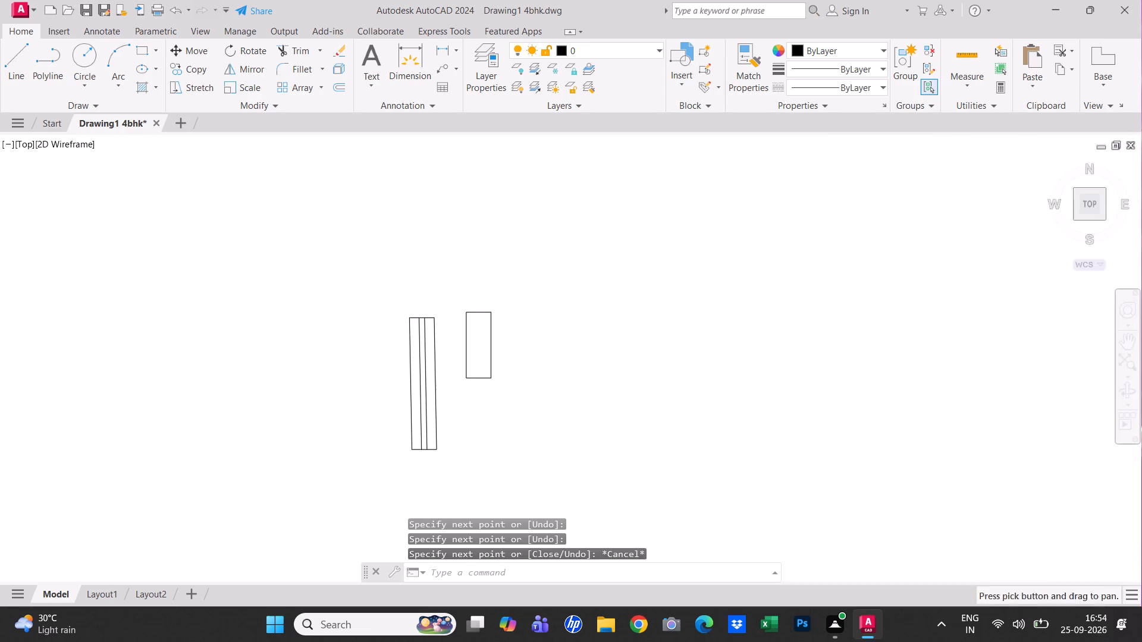
{"action": "key", "text": "Escape"}
{"action": "left_click", "coordinate": [15, 75]}
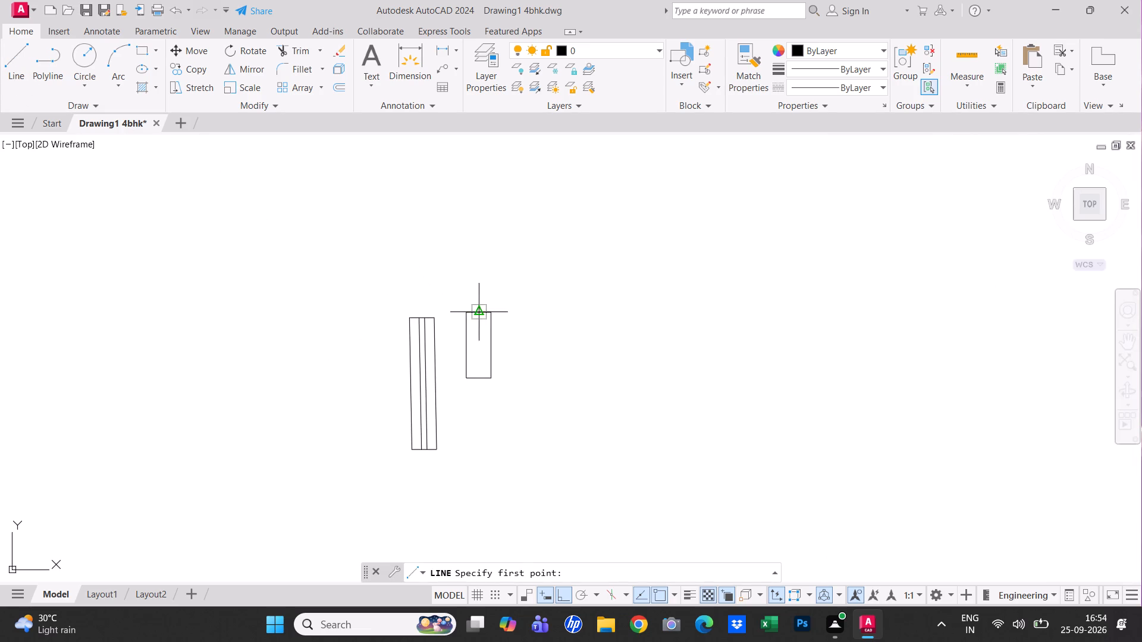
{"action": "left_click", "coordinate": [478, 312]}
{"action": "left_click", "coordinate": [490, 436]}
{"action": "key", "text": "Escape"}
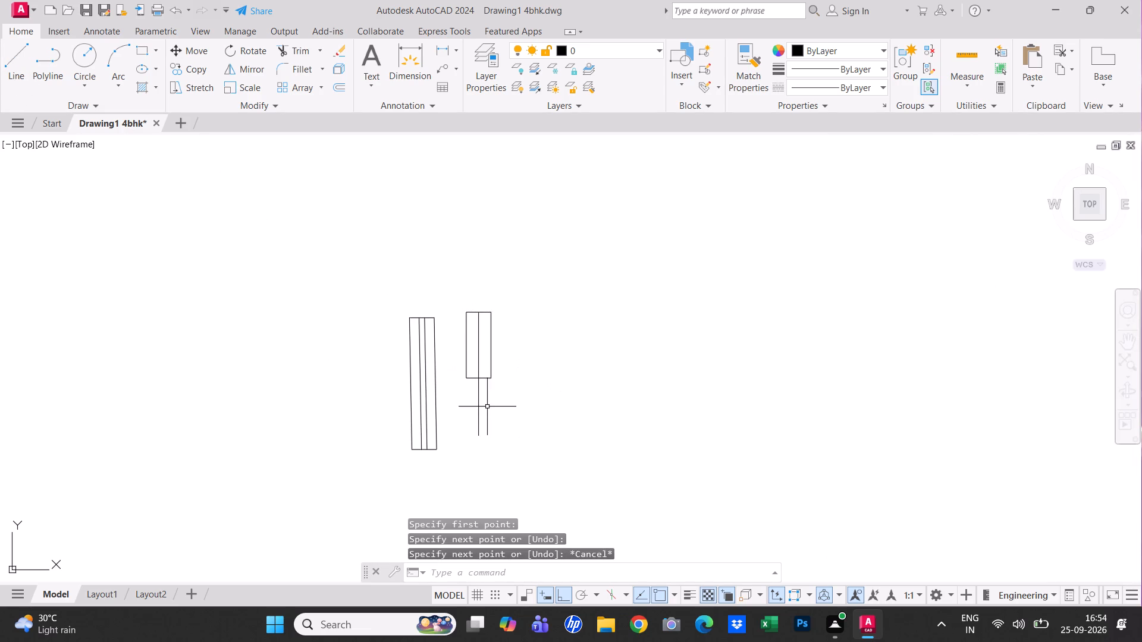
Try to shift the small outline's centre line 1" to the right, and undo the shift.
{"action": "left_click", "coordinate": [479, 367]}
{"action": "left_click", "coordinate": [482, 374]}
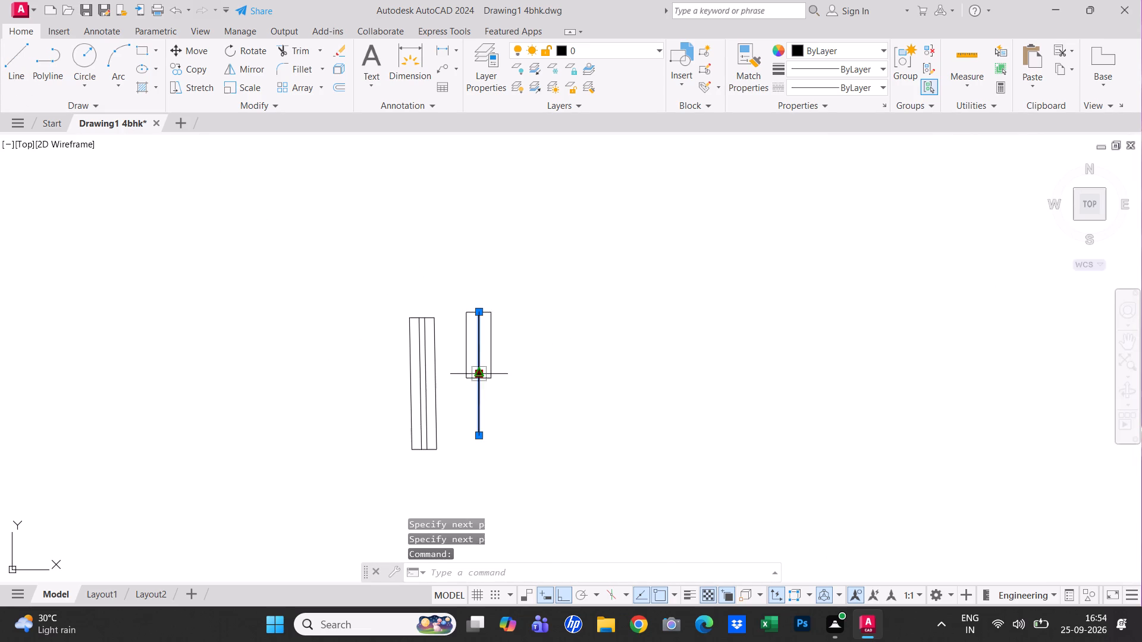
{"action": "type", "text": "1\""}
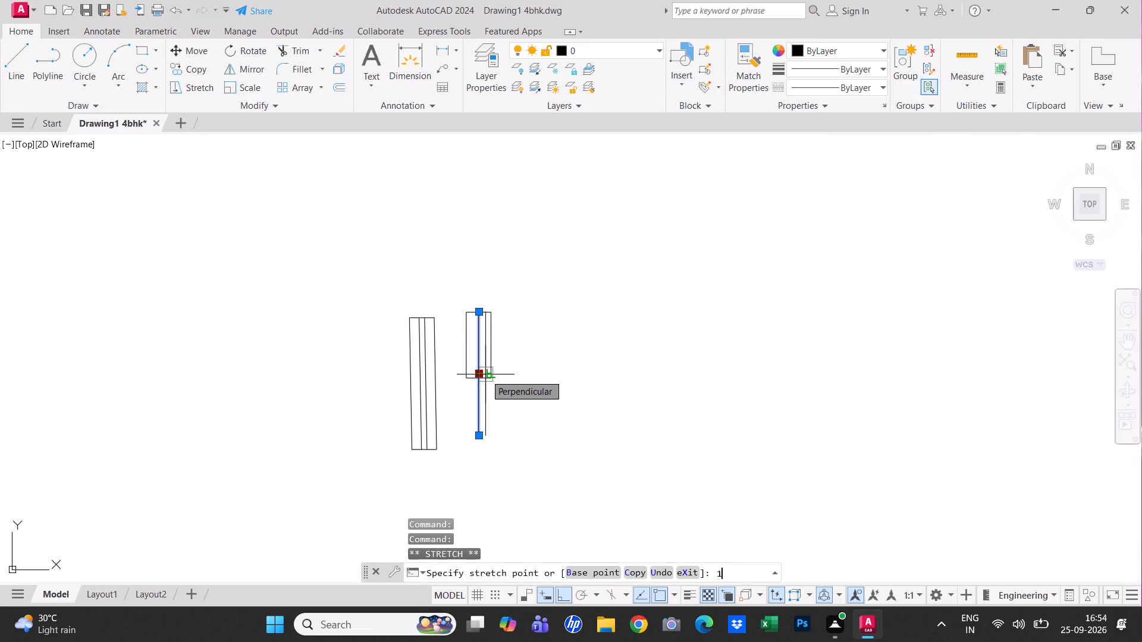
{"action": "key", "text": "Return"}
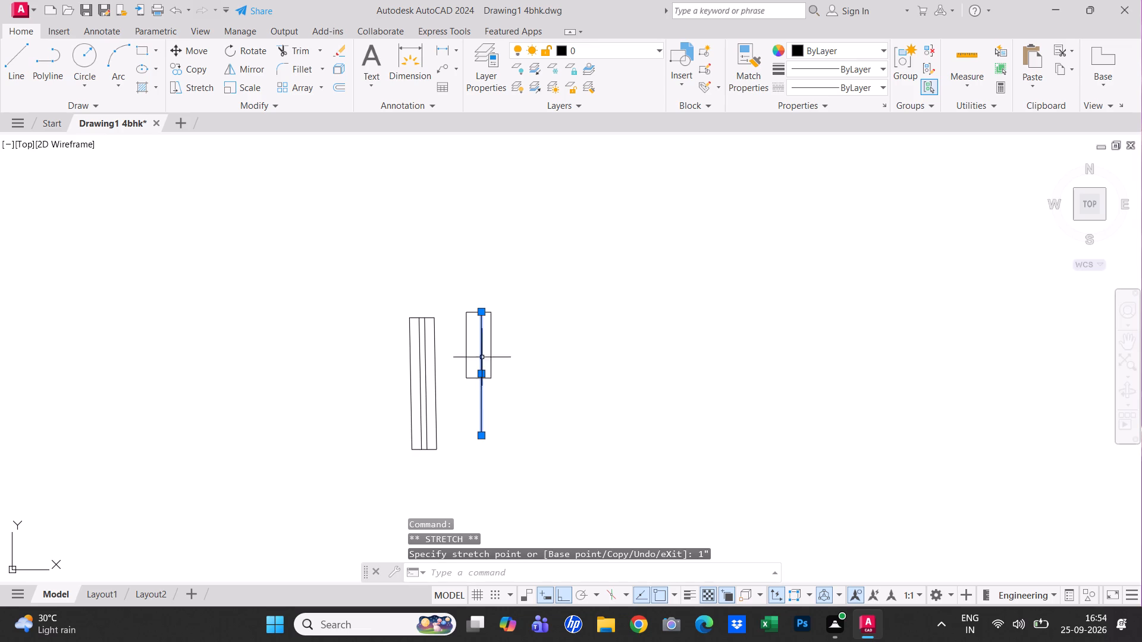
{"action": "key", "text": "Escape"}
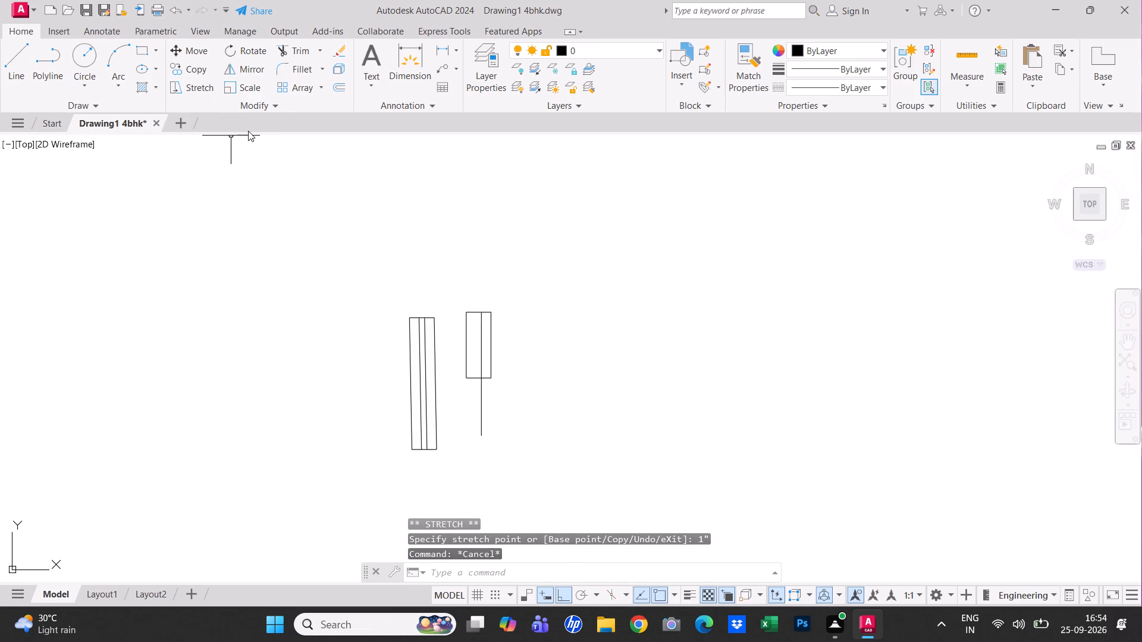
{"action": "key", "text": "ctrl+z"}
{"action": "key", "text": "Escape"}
Offset the small outline's centre line 1" to both the right and the left.
{"action": "type", "text": "o 2"}
{"action": "key", "text": "BackSpace"}
{"action": "type", "text": "1\""}
{"action": "key", "text": "Return"}
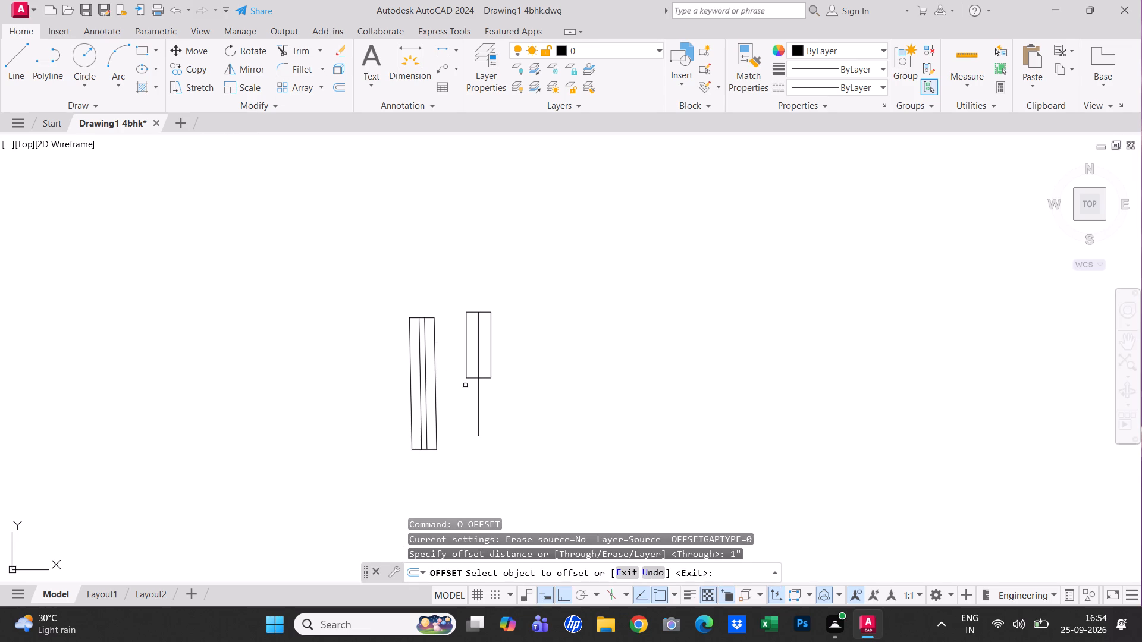
{"action": "left_click_drag", "start_coordinate": [479, 405], "coordinate": [507, 404]}
{"action": "left_click", "coordinate": [525, 401]}
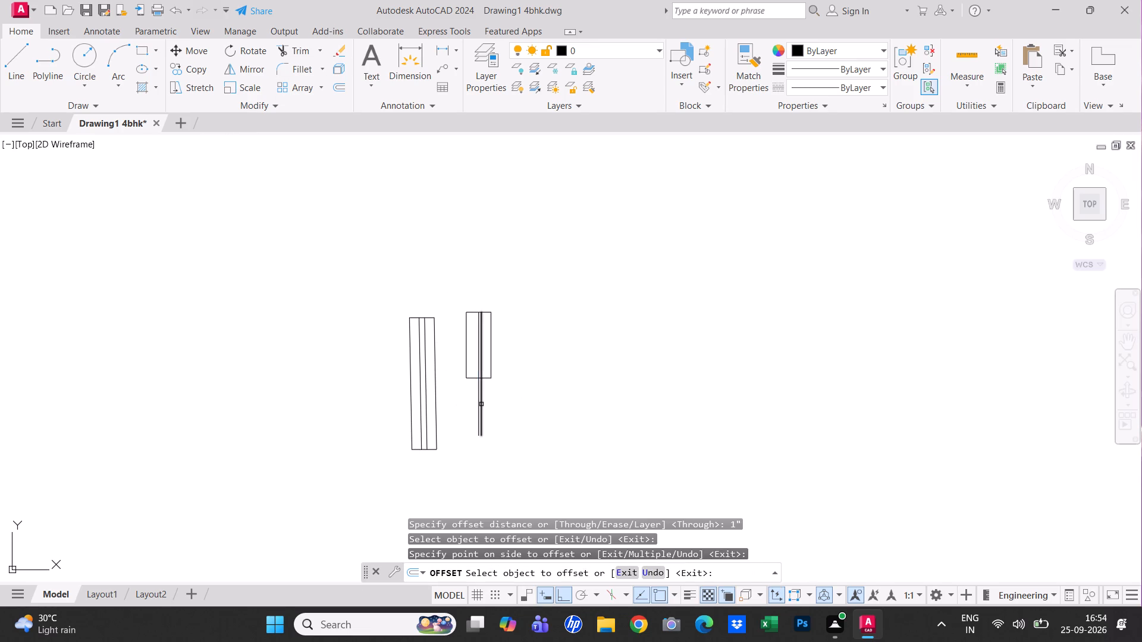
{"action": "left_click", "coordinate": [479, 407]}
{"action": "left_click", "coordinate": [447, 394]}
{"action": "key", "text": "Escape"}
Trim the parts of the three vertical lines that overhang the small outline's bottom edge.
{"action": "key", "text": "t"}
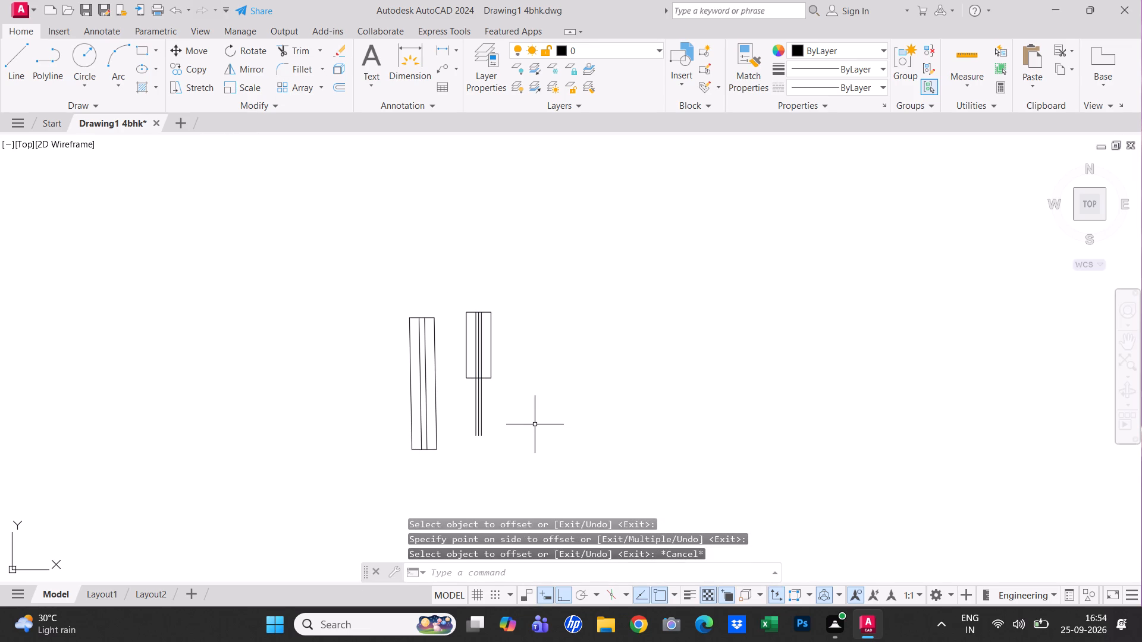
{"action": "key", "text": "r"}
{"action": "key", "text": "space"}
{"action": "left_click", "coordinate": [534, 423]}
{"action": "left_click", "coordinate": [454, 392]}
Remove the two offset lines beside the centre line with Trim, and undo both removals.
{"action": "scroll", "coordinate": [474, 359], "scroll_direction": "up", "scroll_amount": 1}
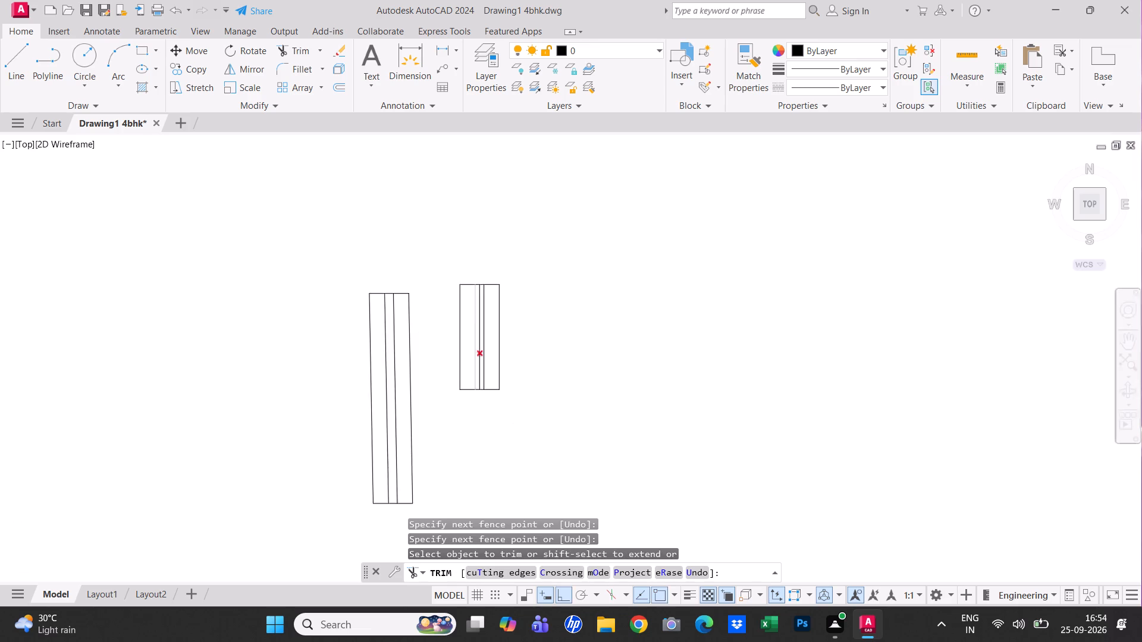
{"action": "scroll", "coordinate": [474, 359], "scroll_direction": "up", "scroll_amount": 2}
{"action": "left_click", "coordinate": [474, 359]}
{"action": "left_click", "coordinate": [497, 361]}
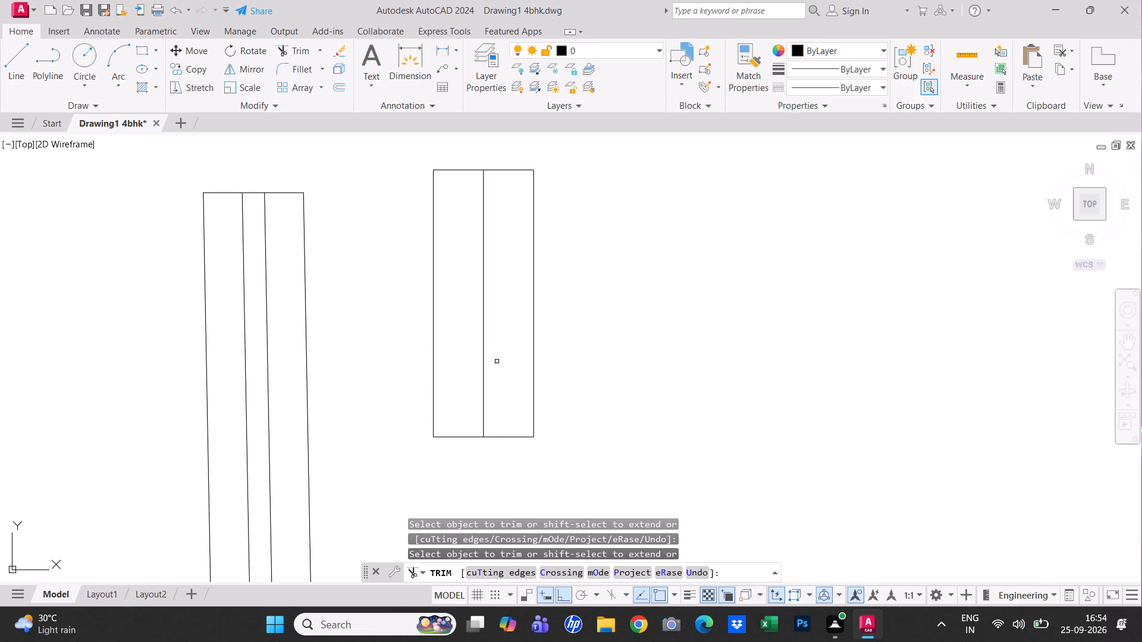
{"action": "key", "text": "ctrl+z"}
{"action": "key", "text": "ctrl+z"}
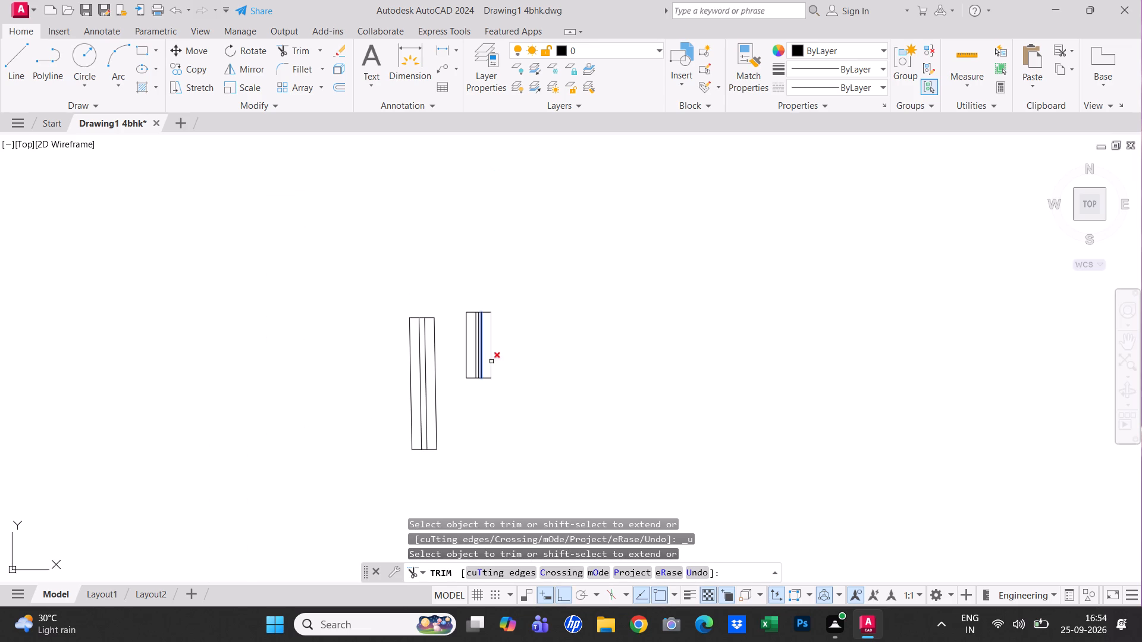
Remove the original centre line between the small outline's two offset lines and end the Trim command.
{"action": "scroll", "coordinate": [481, 356], "scroll_direction": "up", "scroll_amount": 3}
{"action": "left_click", "coordinate": [464, 359]}
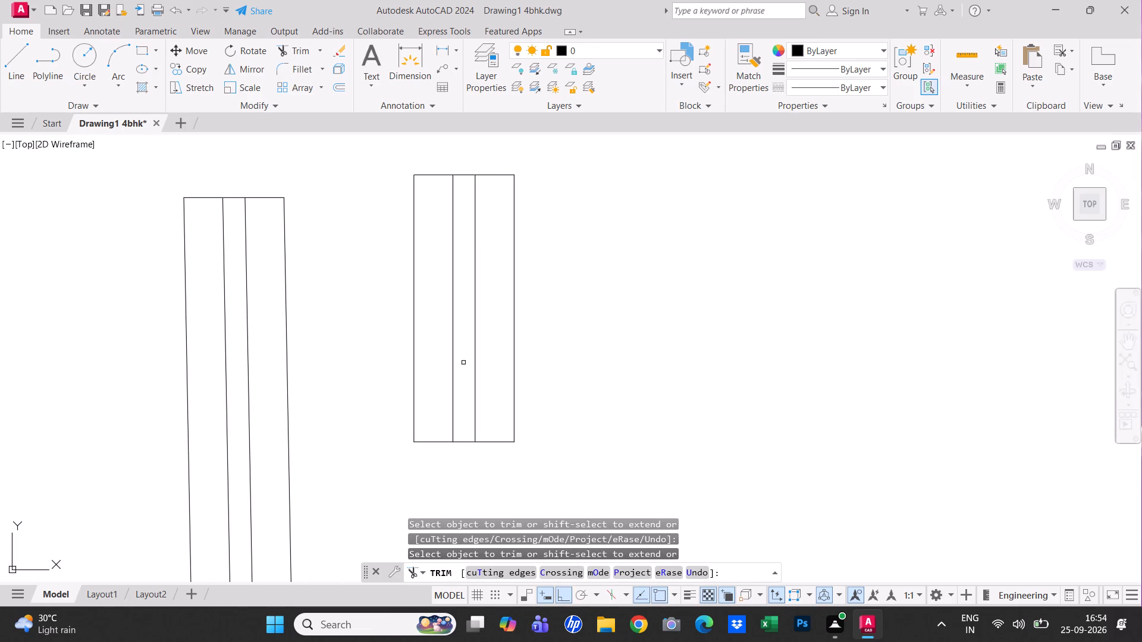
{"action": "key", "text": "Escape"}
Group the 9" by 2' outline with its two inner lines into one unnamed group.
{"action": "left_click", "coordinate": [537, 477]}
{"action": "left_click", "coordinate": [378, 156]}
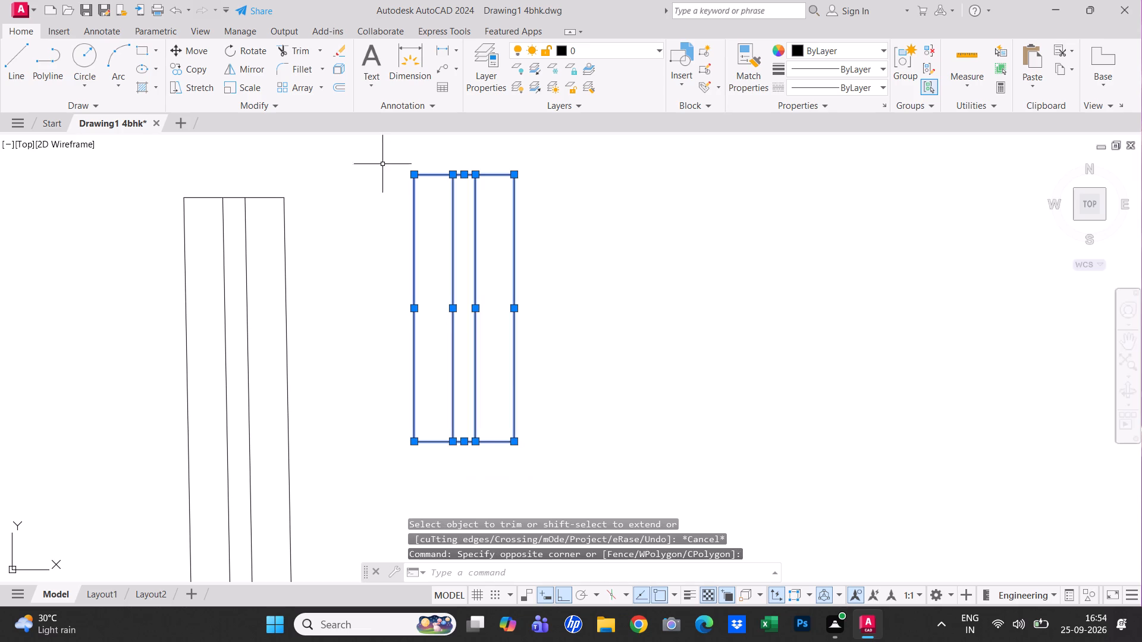
{"action": "key", "text": "g"}
{"action": "key", "text": "space"}
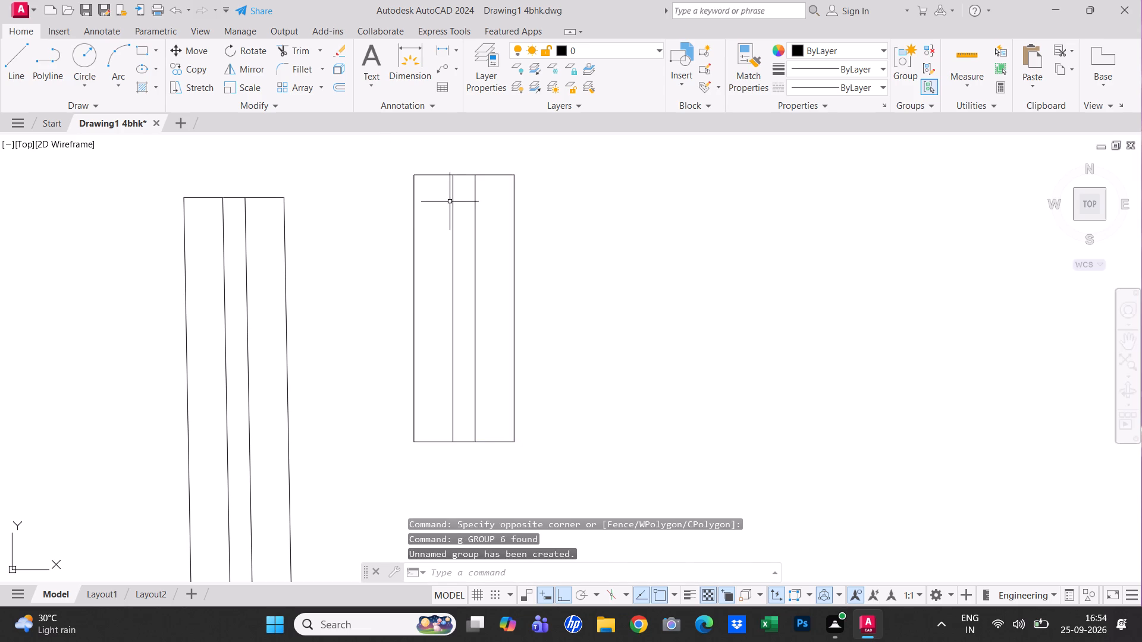
{"action": "key", "text": "Escape"}
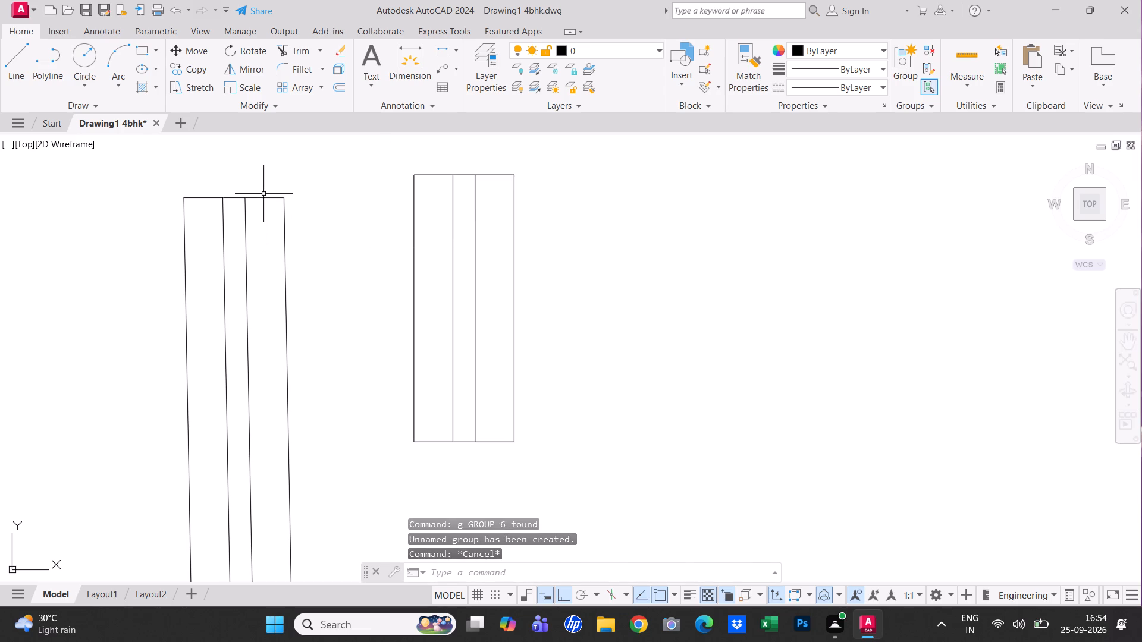
Create a new layer with the default name and set its colour to index 34.
{"action": "left_click", "coordinate": [482, 62]}
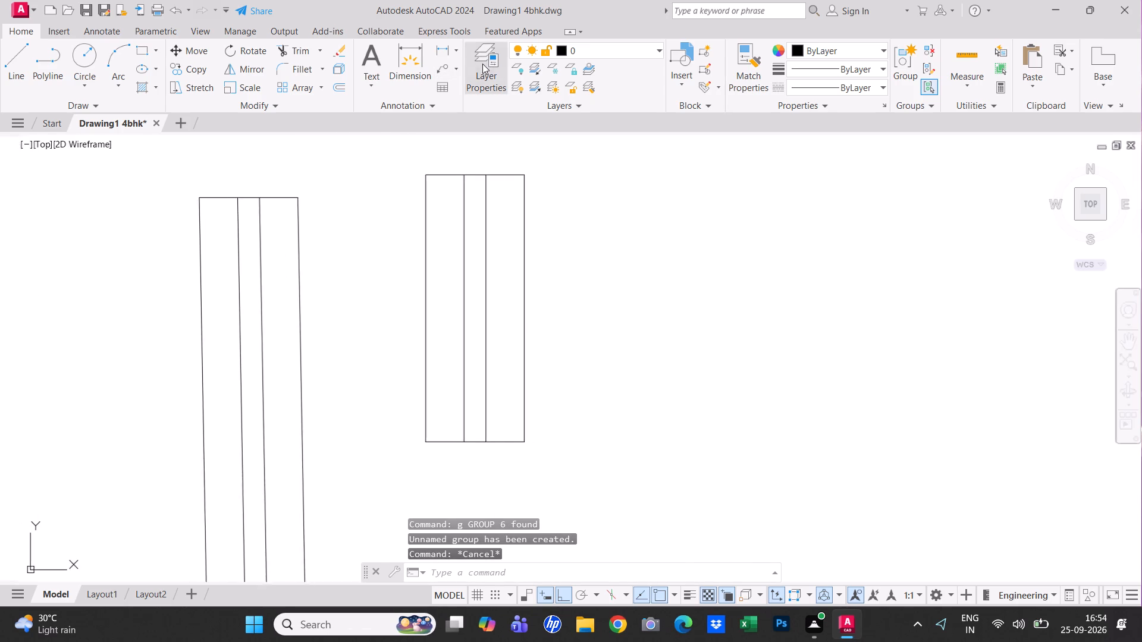
{"action": "left_click", "coordinate": [118, 167]}
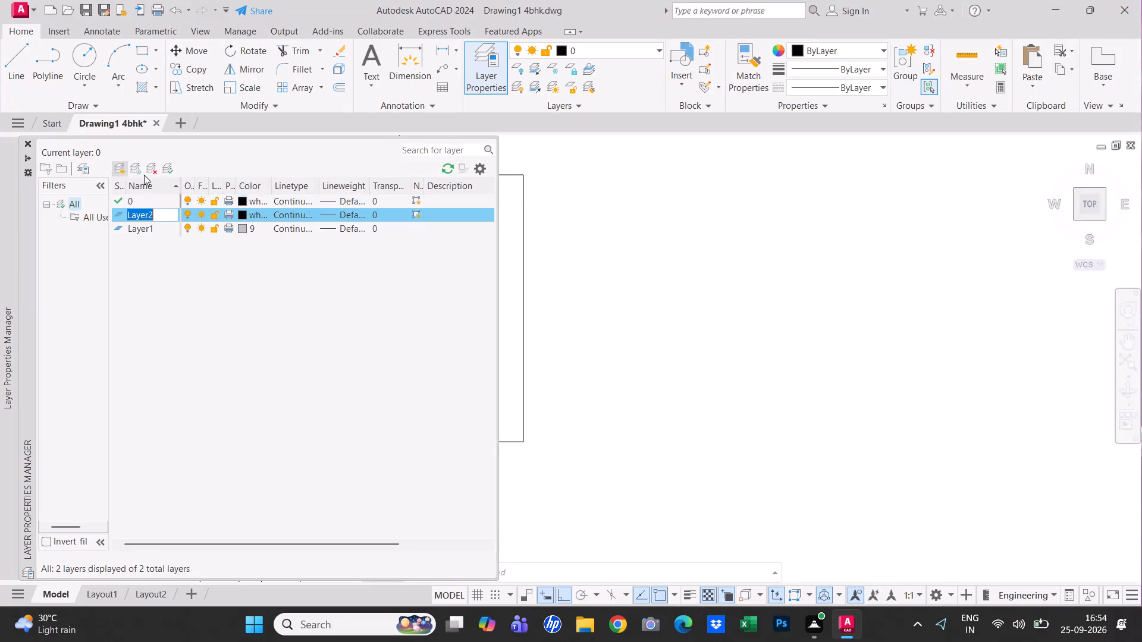
{"action": "left_click", "coordinate": [242, 215]}
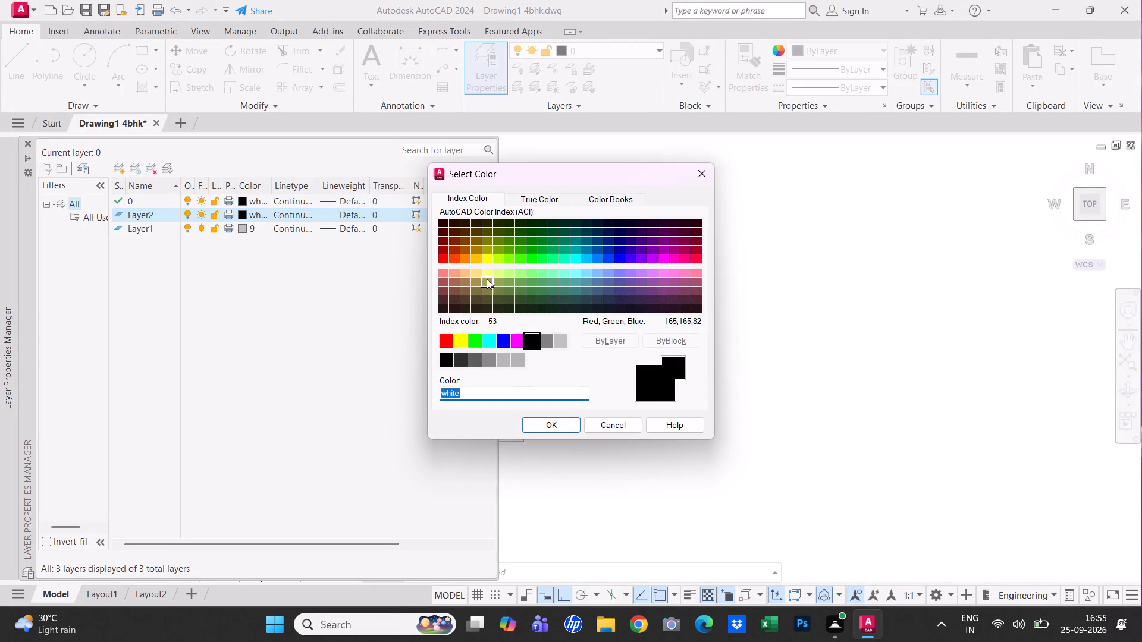
{"action": "left_click", "coordinate": [465, 246]}
{"action": "left_click", "coordinate": [563, 420]}
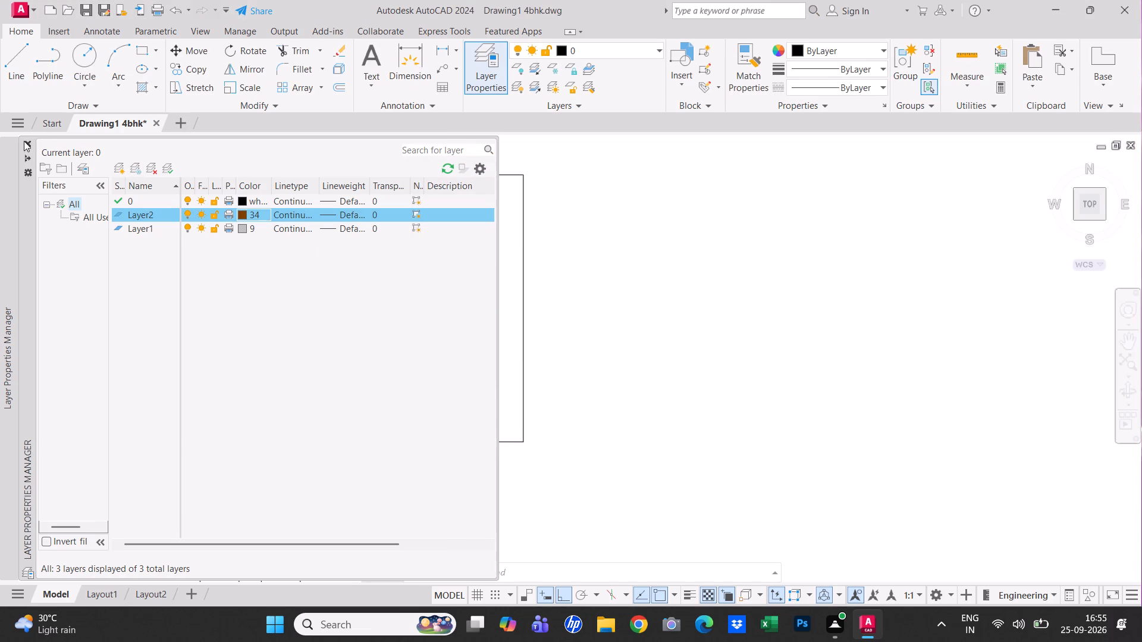
{"action": "left_click", "coordinate": [30, 144]}
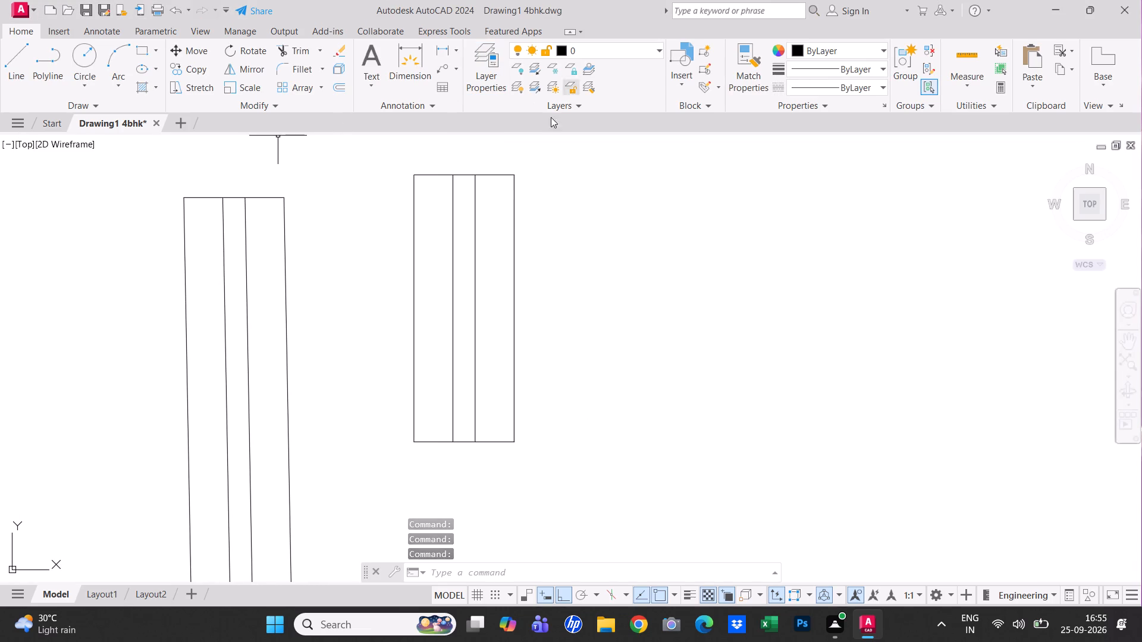
{"action": "scroll", "coordinate": [565, 454], "scroll_direction": "down", "scroll_amount": 3}
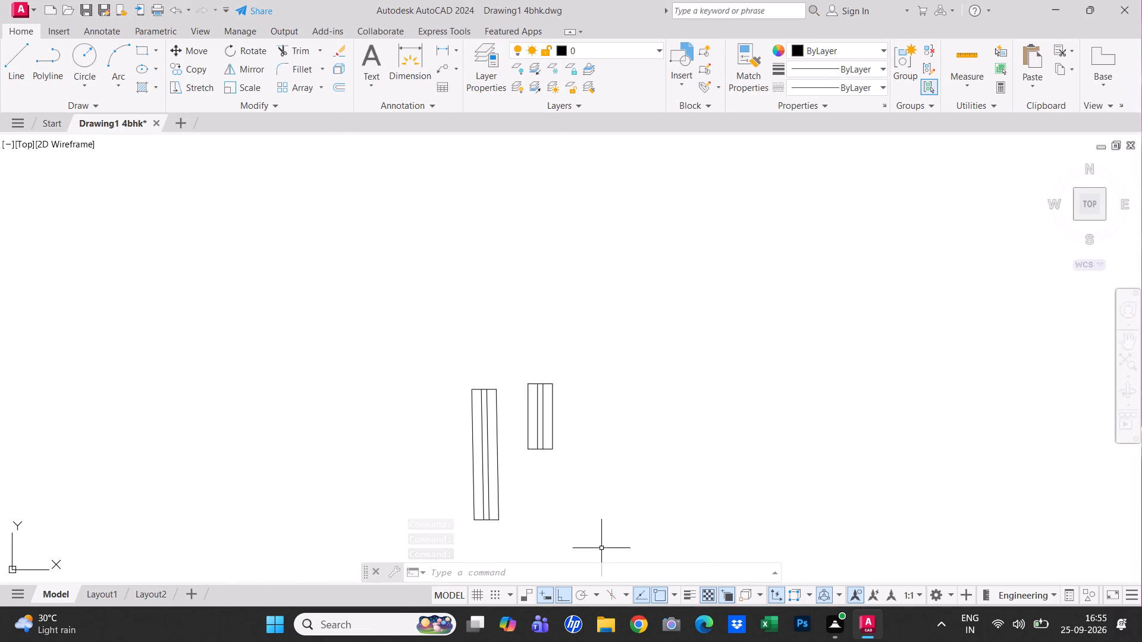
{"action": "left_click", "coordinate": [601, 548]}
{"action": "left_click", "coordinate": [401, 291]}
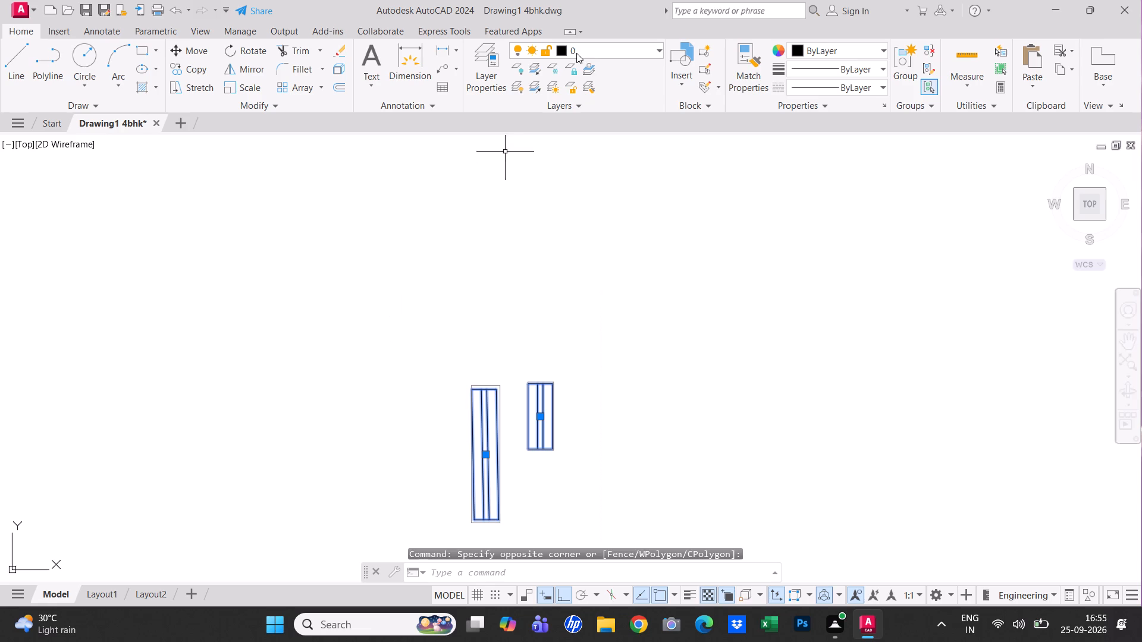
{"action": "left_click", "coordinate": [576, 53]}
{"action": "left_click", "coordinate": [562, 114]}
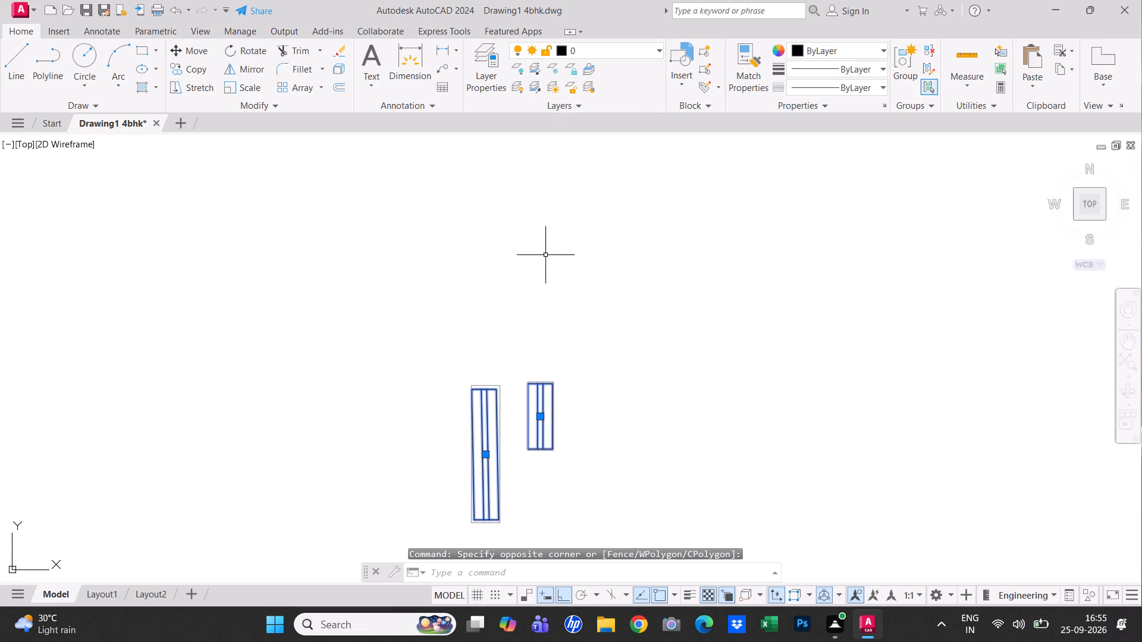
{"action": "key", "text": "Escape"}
Move the shorter 9" by 2' window symbol onto Layer2 and close the layer manager that reopens.
{"action": "scroll", "coordinate": [529, 403], "scroll_direction": "up", "scroll_amount": 1}
{"action": "scroll", "coordinate": [529, 403], "scroll_direction": "down", "scroll_amount": 1}
{"action": "scroll", "coordinate": [529, 403], "scroll_direction": "up", "scroll_amount": 3}
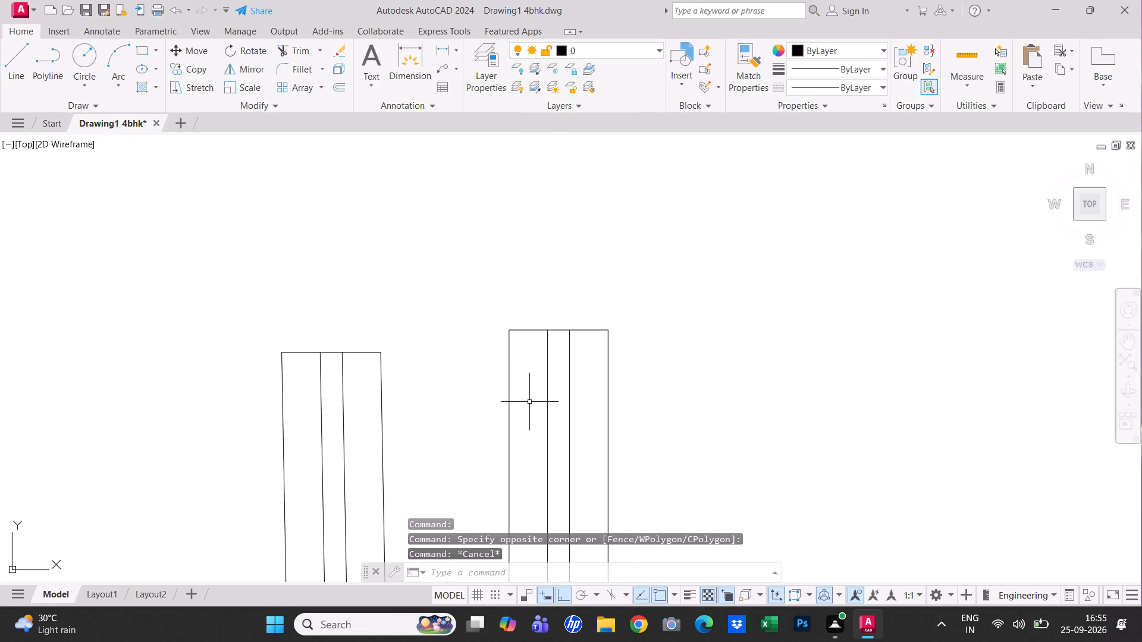
{"action": "middle_click_drag", "start_coordinate": [530, 399], "coordinate": [565, 190]}
{"action": "scroll", "coordinate": [581, 358], "scroll_direction": "up", "scroll_amount": 4}
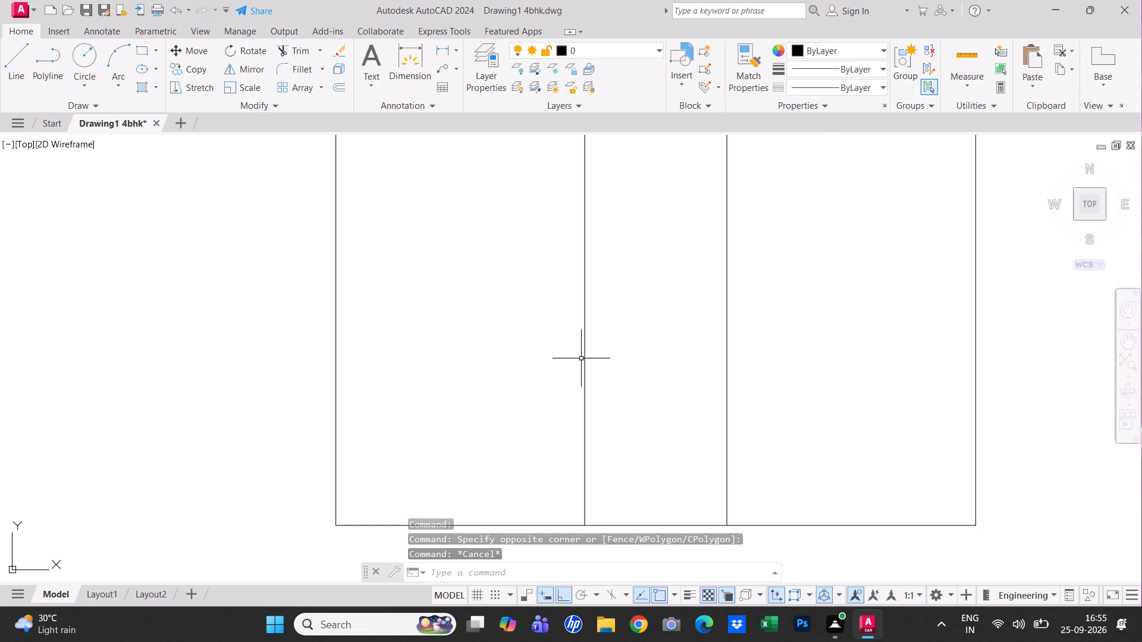
{"action": "scroll", "coordinate": [581, 358], "scroll_direction": "down", "scroll_amount": 5}
{"action": "left_click", "coordinate": [677, 407]}
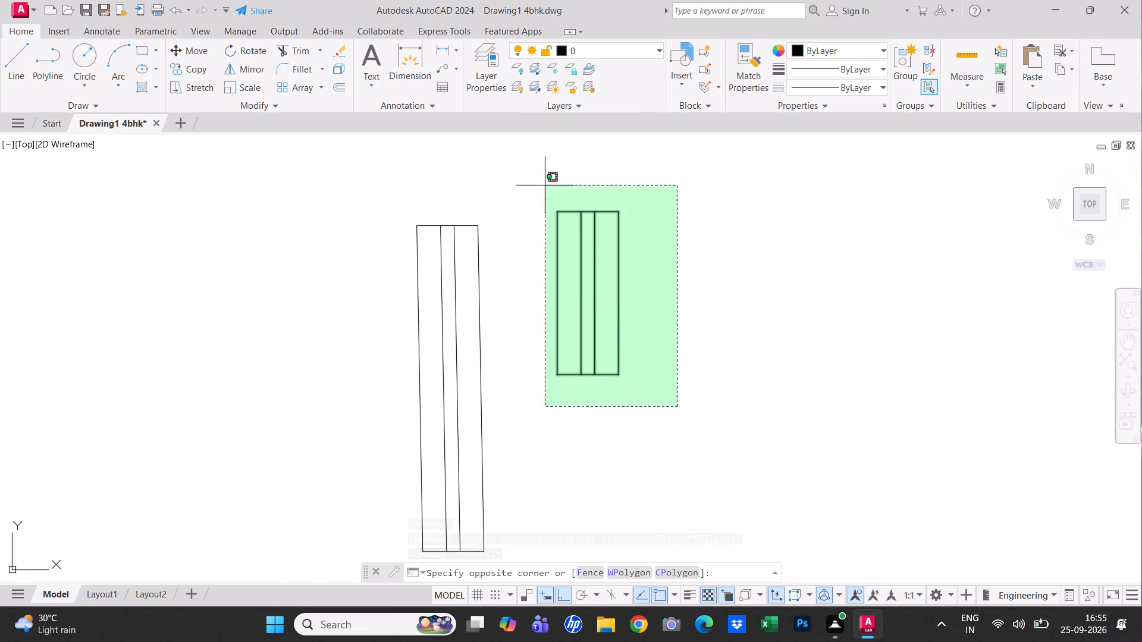
{"action": "left_click", "coordinate": [538, 175]}
{"action": "left_click", "coordinate": [606, 50]}
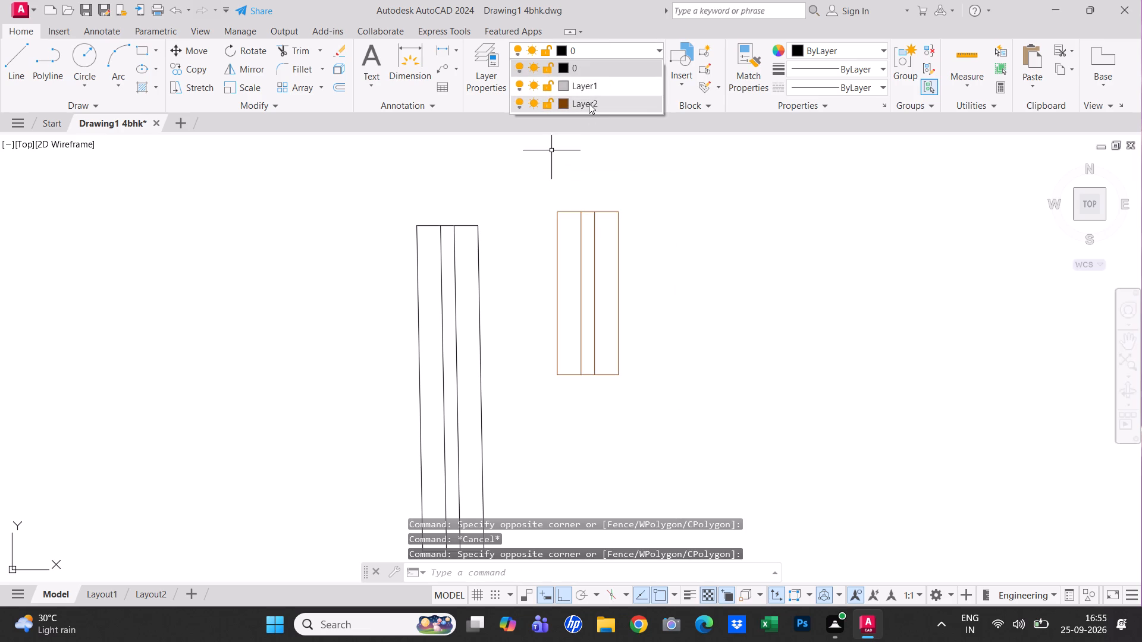
{"action": "left_click", "coordinate": [589, 103]}
{"action": "key", "text": "space"}
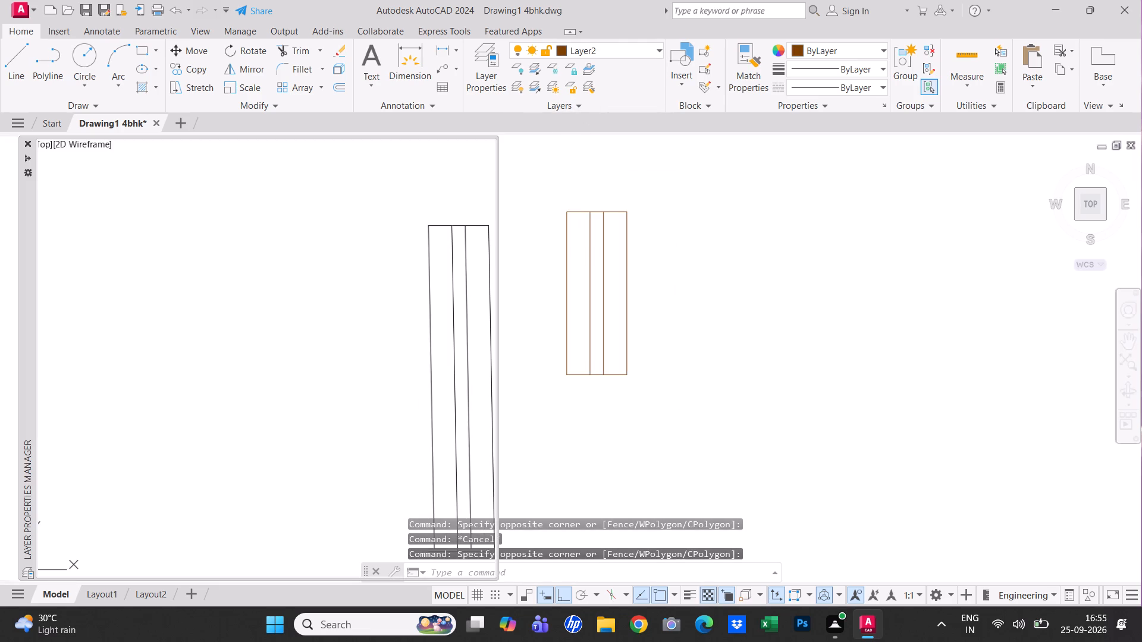
{"action": "left_click", "coordinate": [25, 140]}
Move the longer, slightly slanted window symbol onto Layer2 and close the layer manager again.
{"action": "left_click", "coordinate": [496, 328]}
{"action": "left_click", "coordinate": [425, 281]}
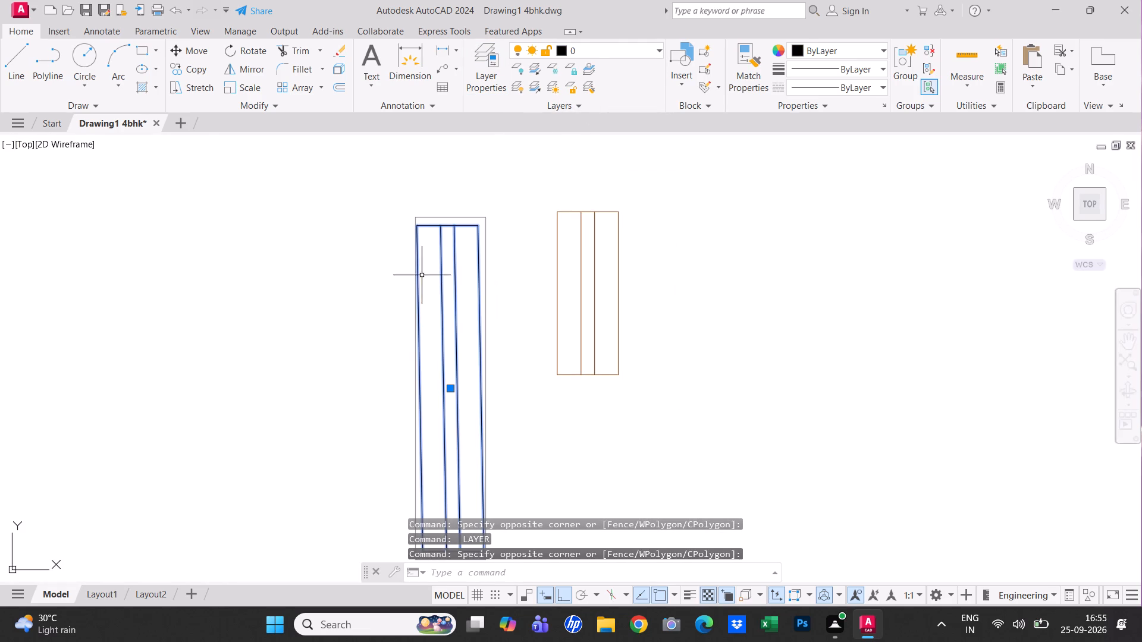
{"action": "left_click", "coordinate": [600, 47]}
{"action": "left_click", "coordinate": [583, 106]}
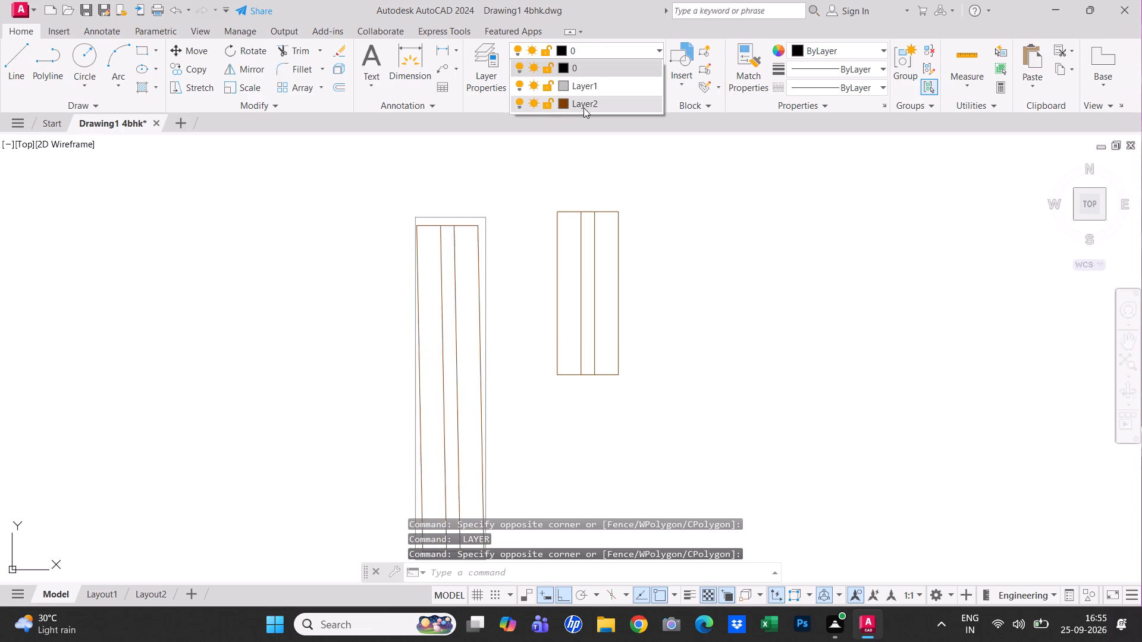
{"action": "key", "text": "space"}
{"action": "key", "text": "Escape"}
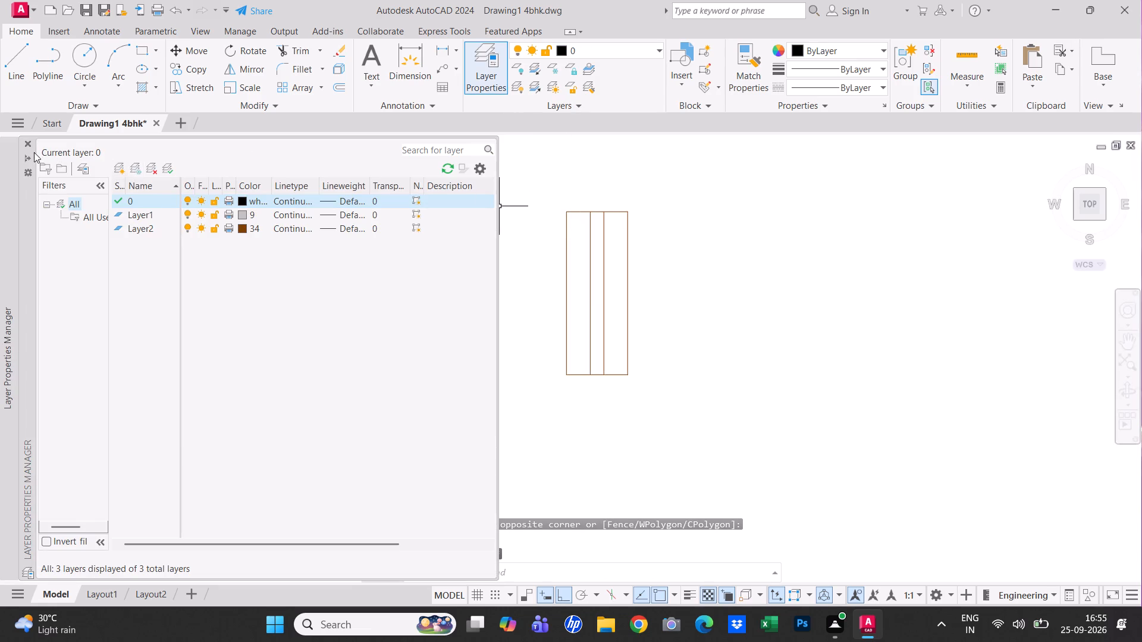
{"action": "left_click", "coordinate": [29, 143]}
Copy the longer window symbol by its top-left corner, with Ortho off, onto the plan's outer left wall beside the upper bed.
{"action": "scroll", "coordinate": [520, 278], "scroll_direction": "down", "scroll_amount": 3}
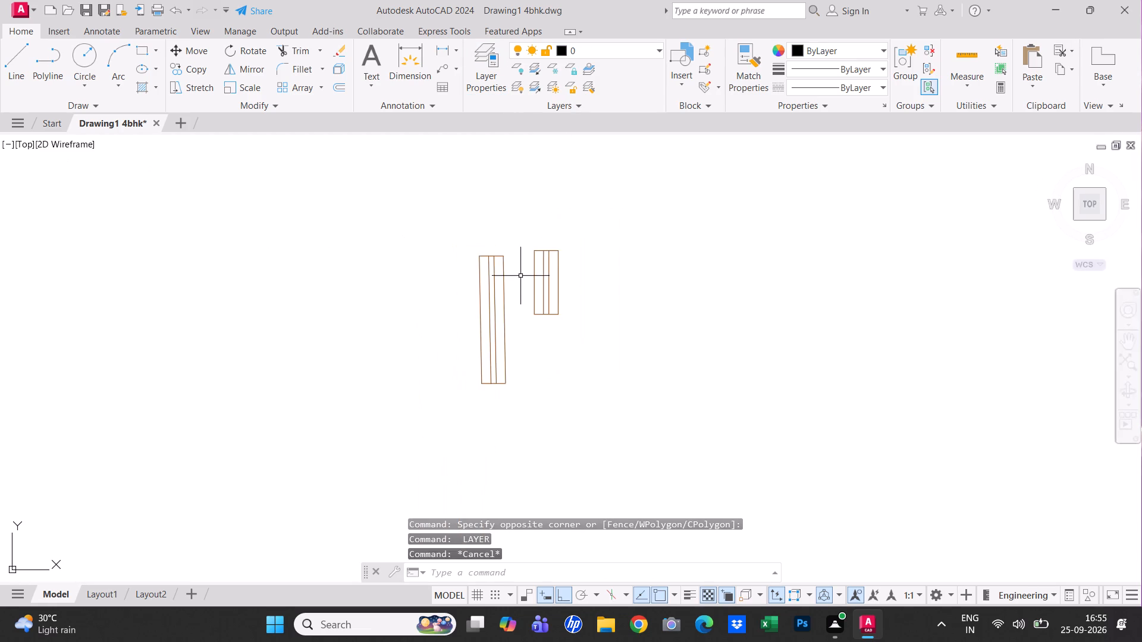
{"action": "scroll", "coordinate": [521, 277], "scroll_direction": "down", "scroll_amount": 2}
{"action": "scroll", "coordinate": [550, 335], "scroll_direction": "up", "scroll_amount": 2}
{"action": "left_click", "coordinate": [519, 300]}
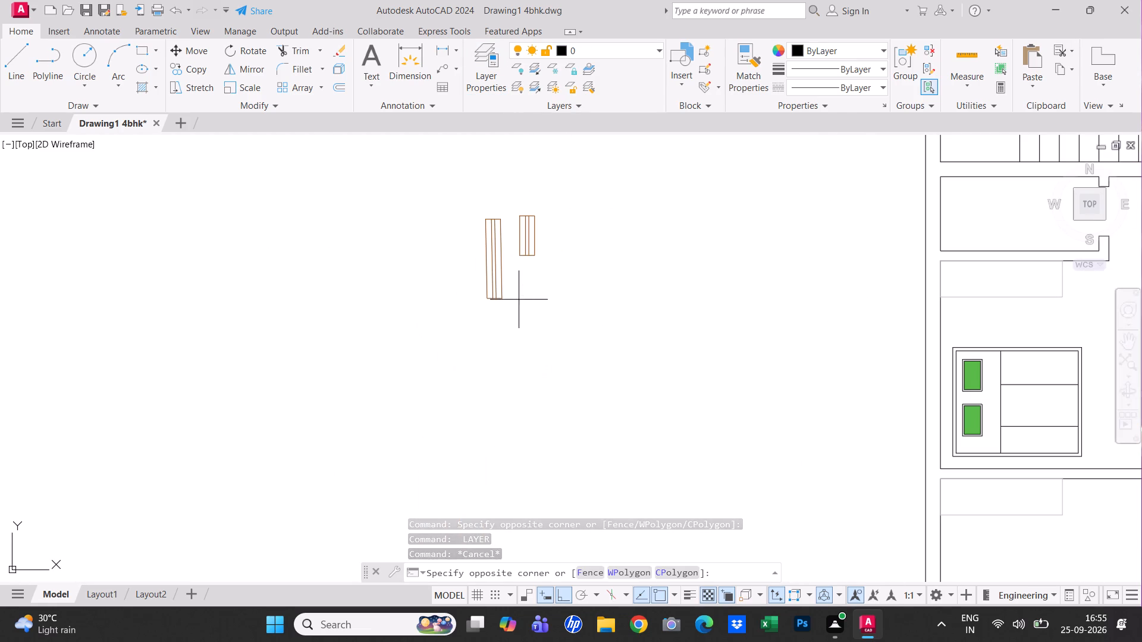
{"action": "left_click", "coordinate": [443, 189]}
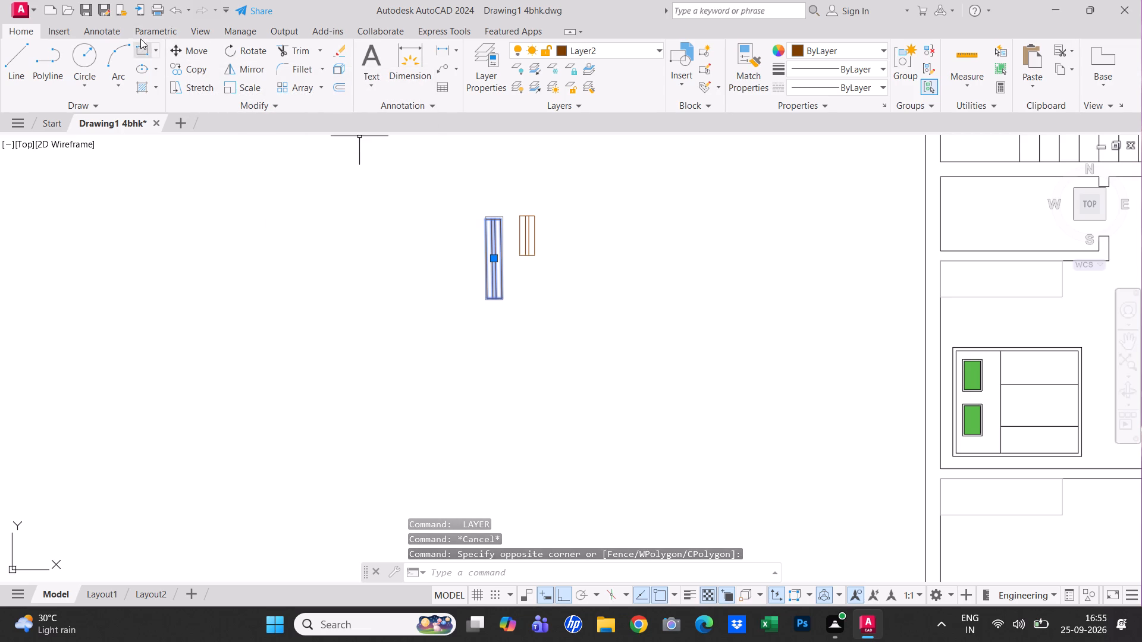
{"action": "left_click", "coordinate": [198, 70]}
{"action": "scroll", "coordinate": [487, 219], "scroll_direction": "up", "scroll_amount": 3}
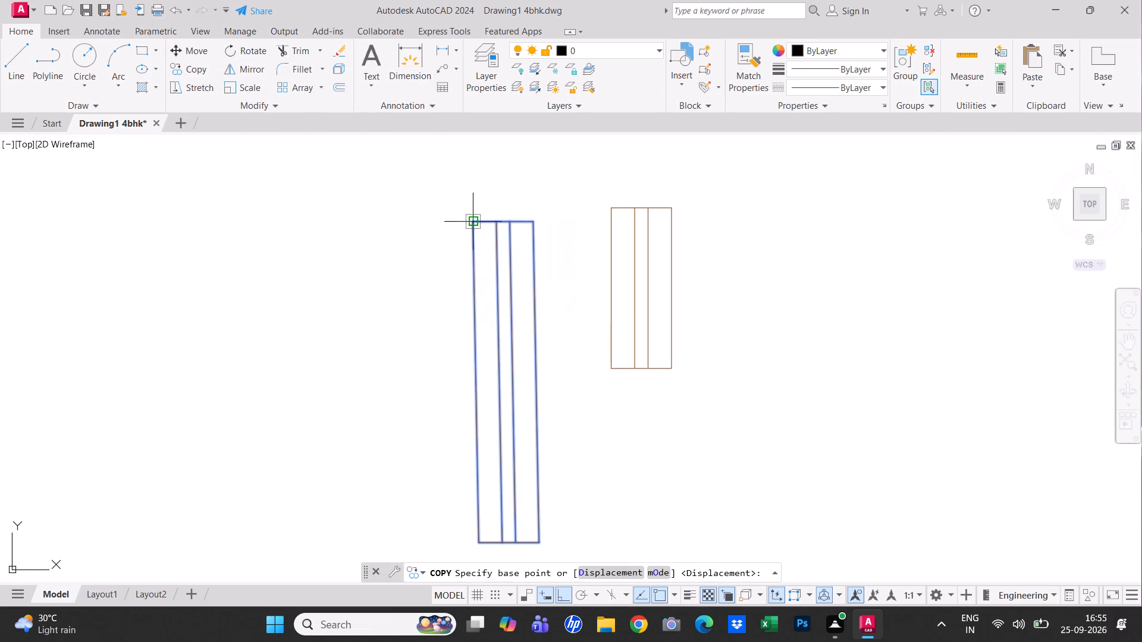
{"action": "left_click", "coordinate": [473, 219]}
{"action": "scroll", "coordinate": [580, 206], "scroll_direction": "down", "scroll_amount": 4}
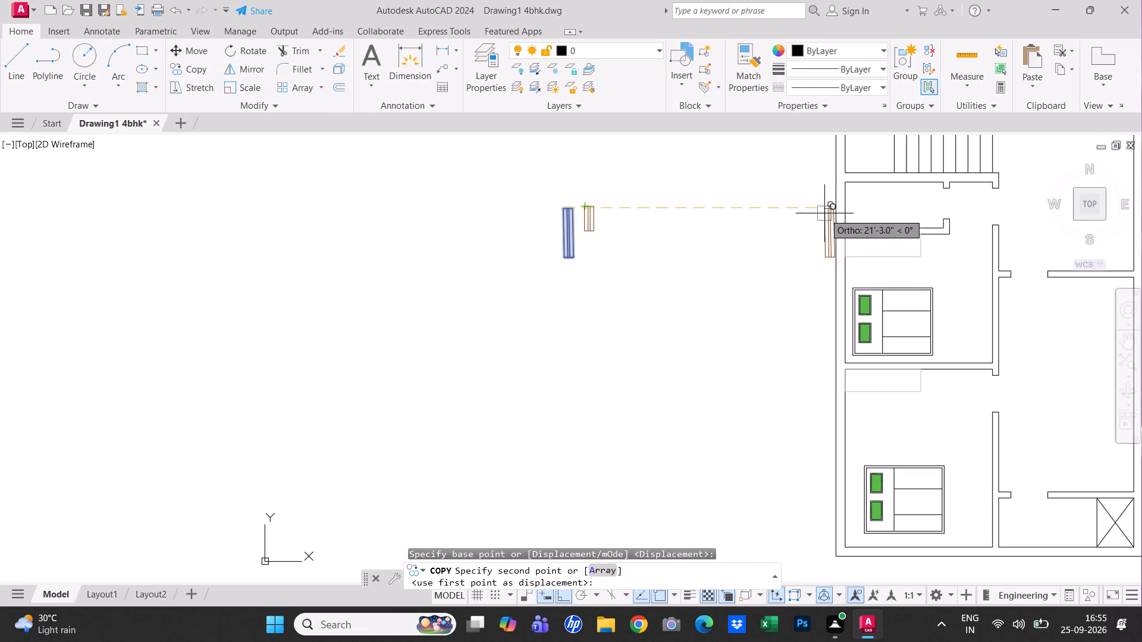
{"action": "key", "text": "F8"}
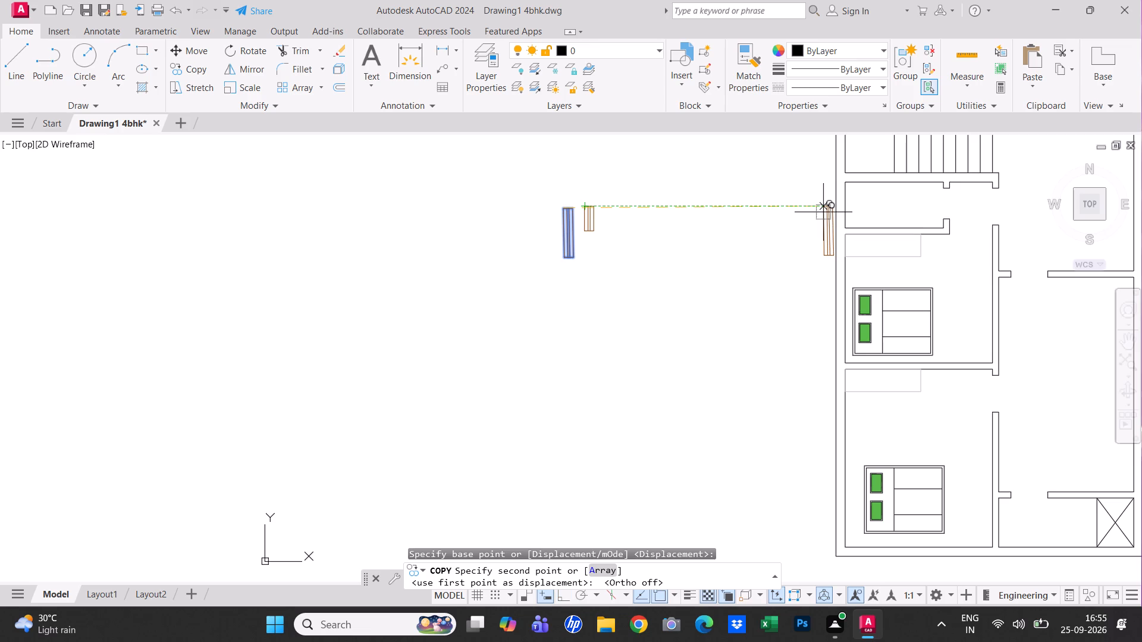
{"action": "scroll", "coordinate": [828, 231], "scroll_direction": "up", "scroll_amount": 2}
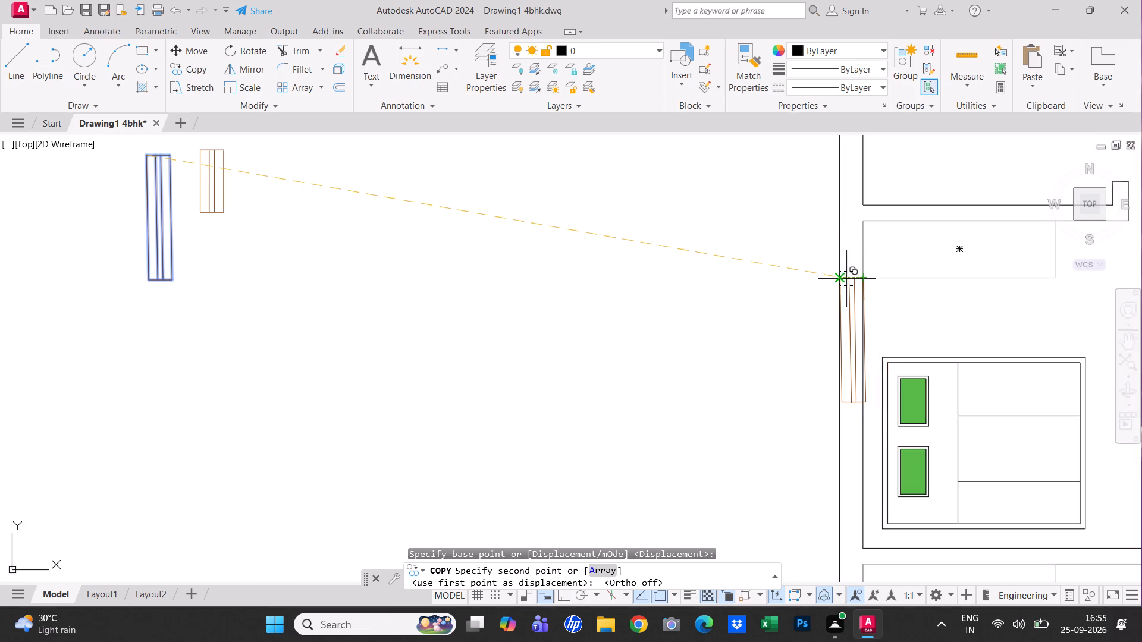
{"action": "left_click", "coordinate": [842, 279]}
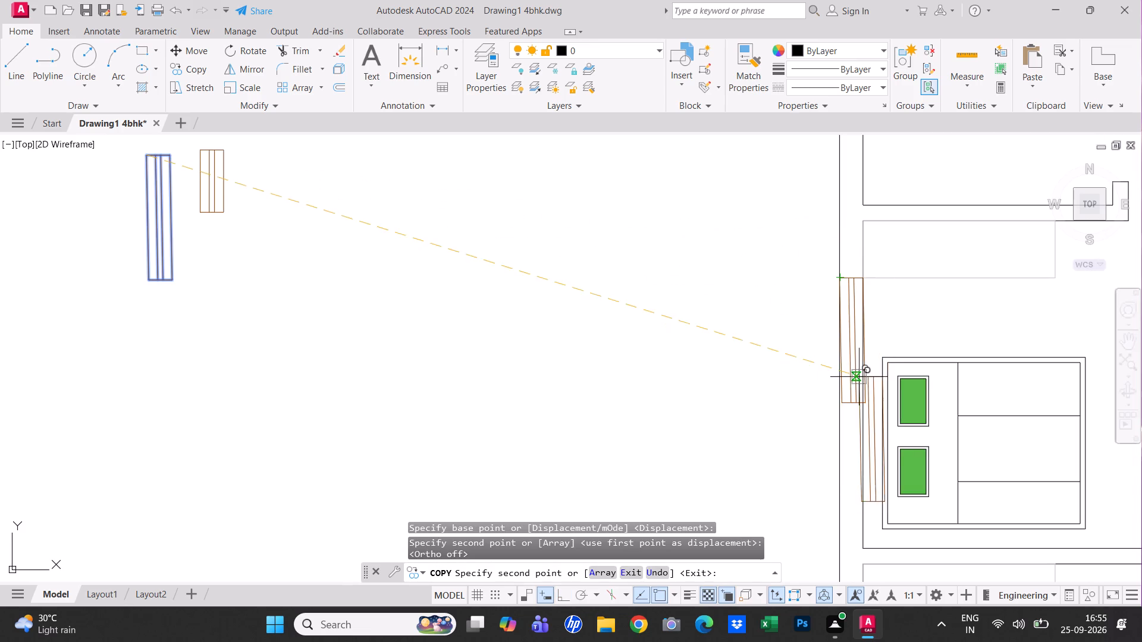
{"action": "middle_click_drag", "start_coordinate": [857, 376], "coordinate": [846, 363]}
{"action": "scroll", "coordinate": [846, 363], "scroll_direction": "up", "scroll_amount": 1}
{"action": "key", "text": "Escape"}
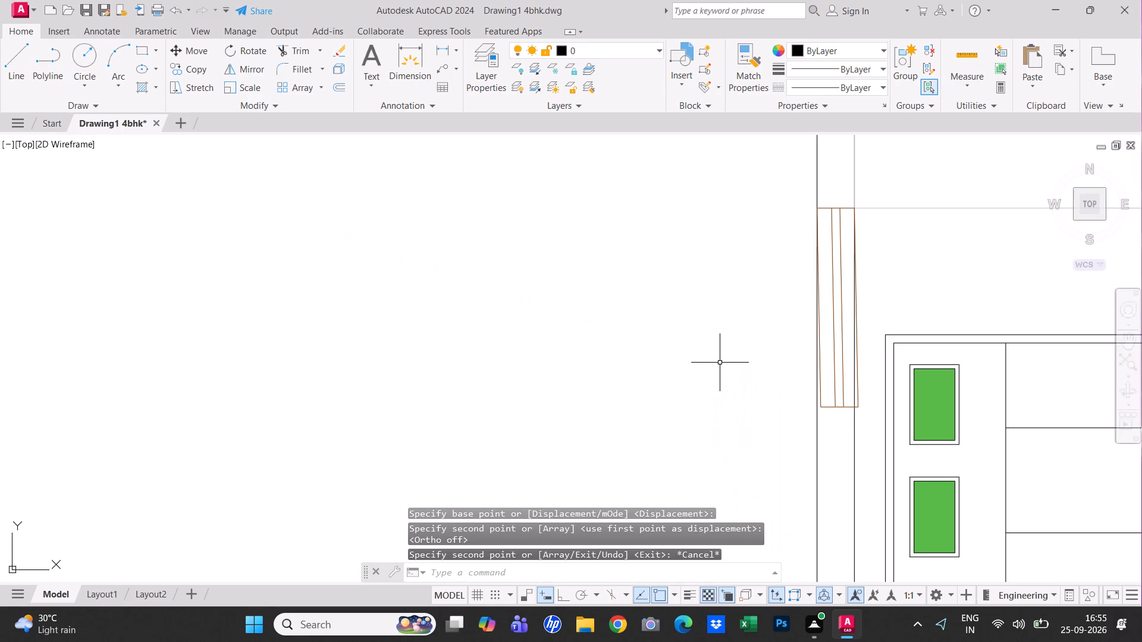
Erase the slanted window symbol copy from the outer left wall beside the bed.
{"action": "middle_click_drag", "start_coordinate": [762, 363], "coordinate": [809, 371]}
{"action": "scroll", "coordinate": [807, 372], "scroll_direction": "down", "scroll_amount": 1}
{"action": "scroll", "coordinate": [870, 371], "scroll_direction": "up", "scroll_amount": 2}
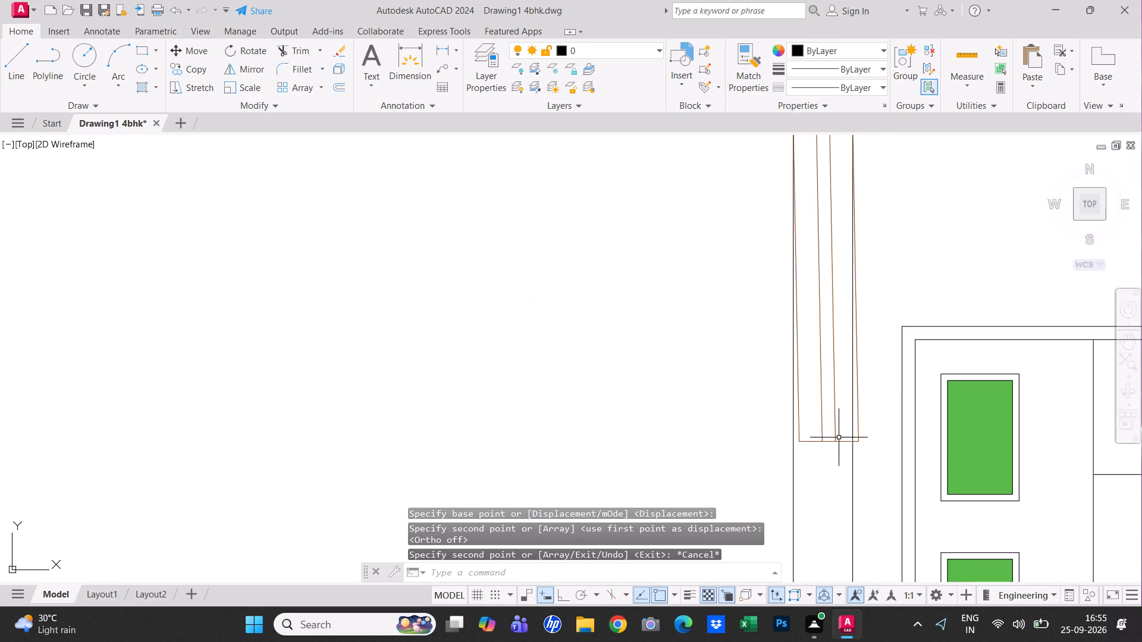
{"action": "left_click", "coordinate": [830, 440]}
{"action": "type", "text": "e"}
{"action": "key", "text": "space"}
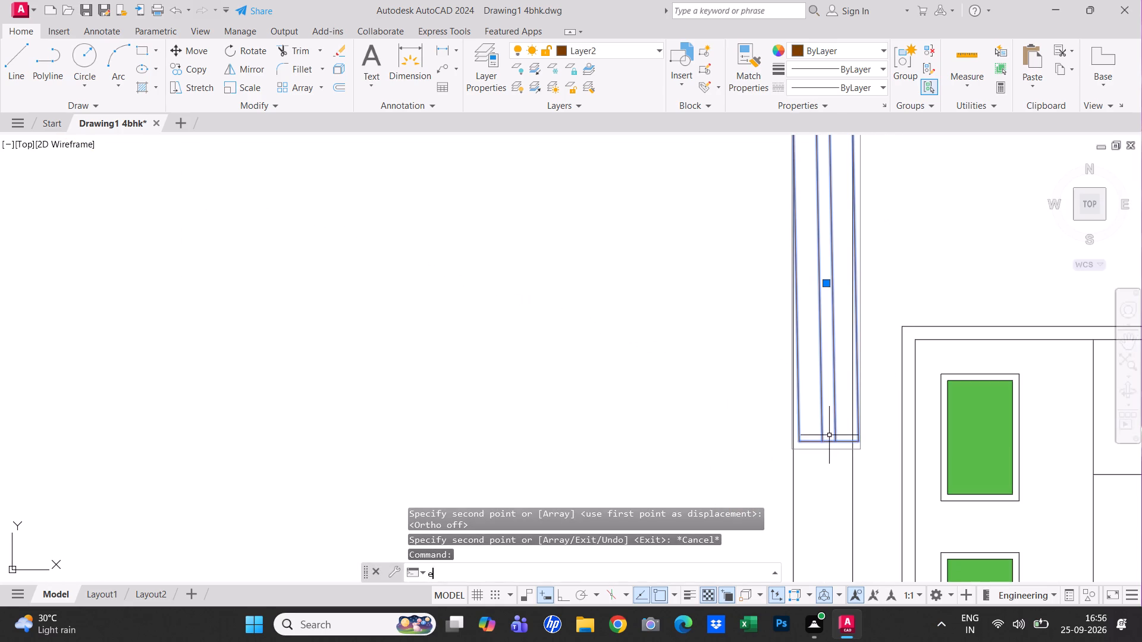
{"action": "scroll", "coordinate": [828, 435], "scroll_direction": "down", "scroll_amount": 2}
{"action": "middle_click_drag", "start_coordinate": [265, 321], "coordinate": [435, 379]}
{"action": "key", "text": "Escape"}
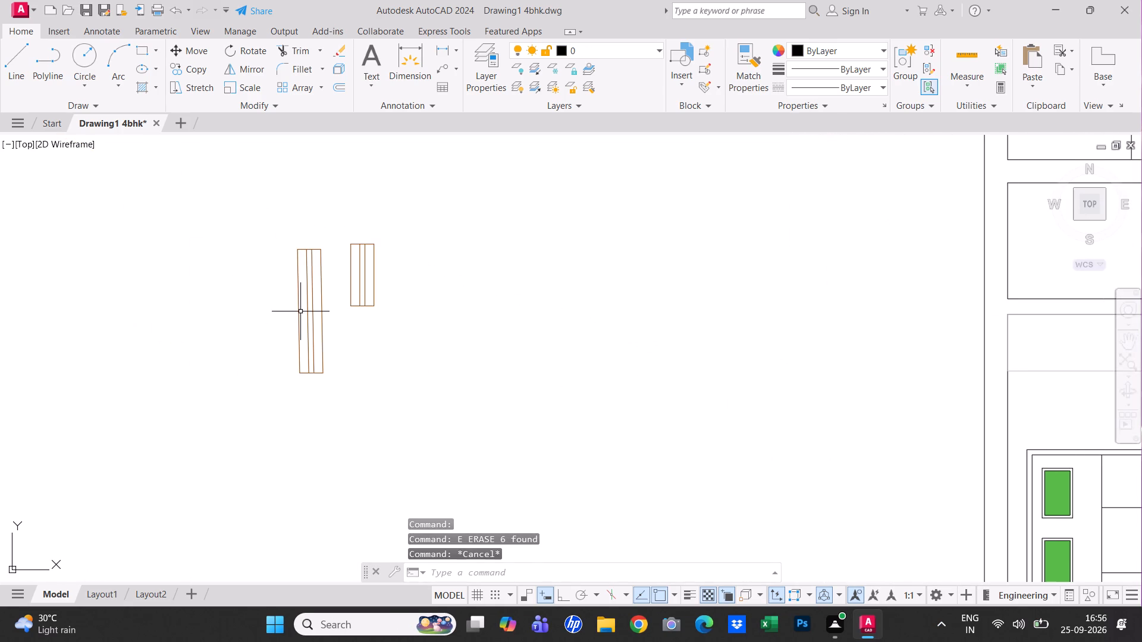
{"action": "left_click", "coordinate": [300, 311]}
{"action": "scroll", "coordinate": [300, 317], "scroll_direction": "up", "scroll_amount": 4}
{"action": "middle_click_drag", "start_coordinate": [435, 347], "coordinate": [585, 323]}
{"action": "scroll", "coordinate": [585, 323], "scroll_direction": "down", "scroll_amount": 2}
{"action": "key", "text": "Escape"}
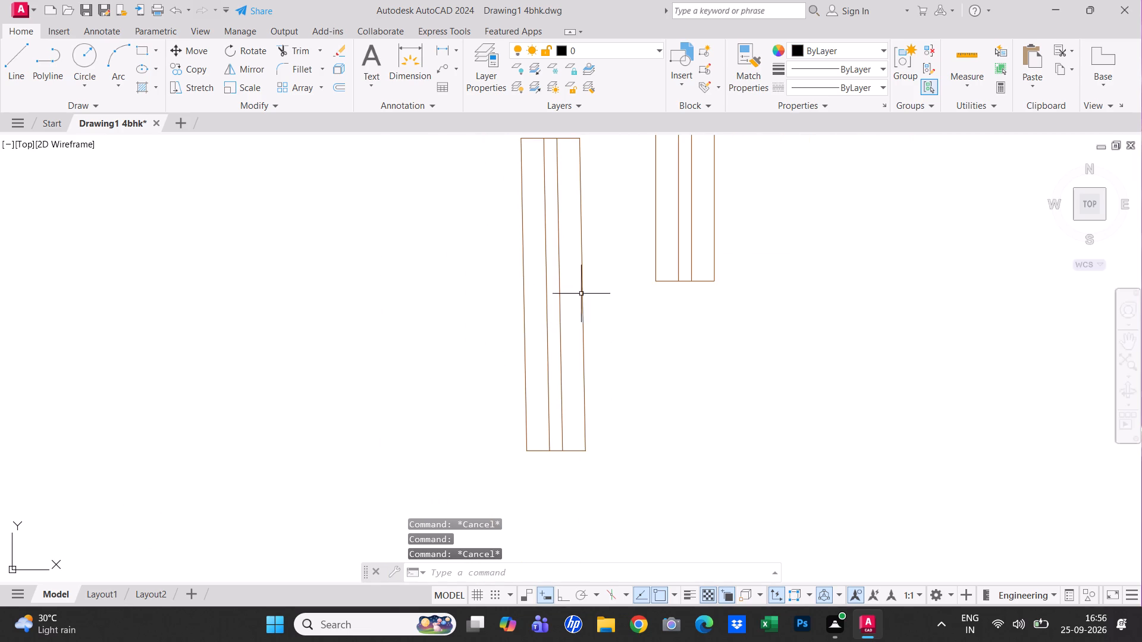
Draw a closed 9" by 4' upright rectangle with Line and Ortho on, beside the two existing window symbols.
{"action": "left_click", "coordinate": [19, 68]}
{"action": "middle_click_drag", "start_coordinate": [625, 293], "coordinate": [490, 335]}
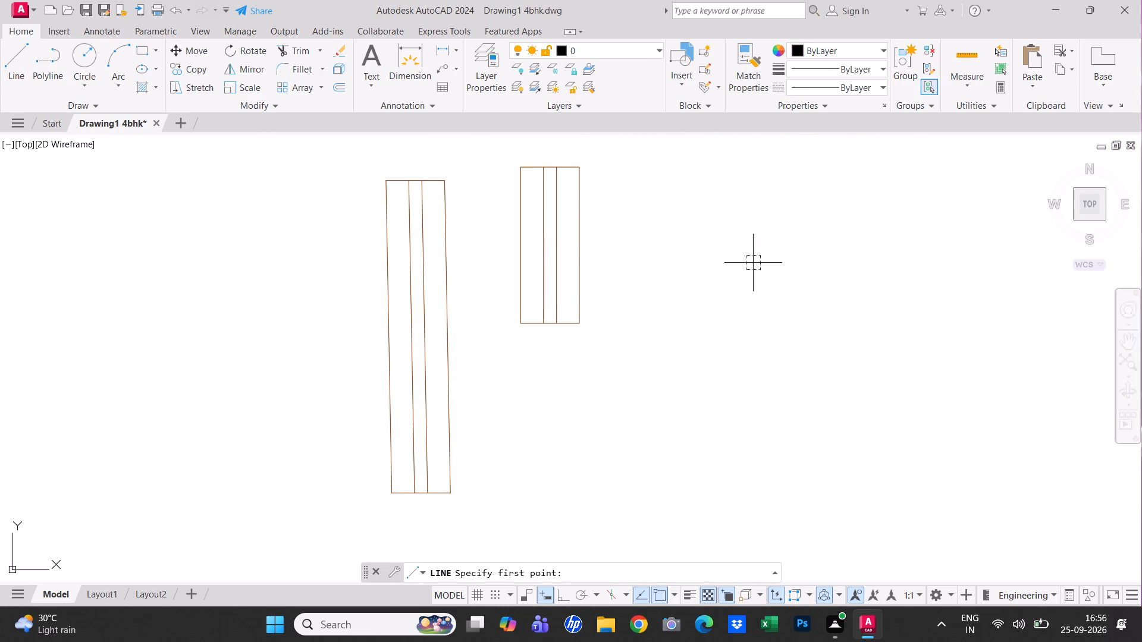
{"action": "left_click_drag", "start_coordinate": [667, 221], "coordinate": [681, 224]}
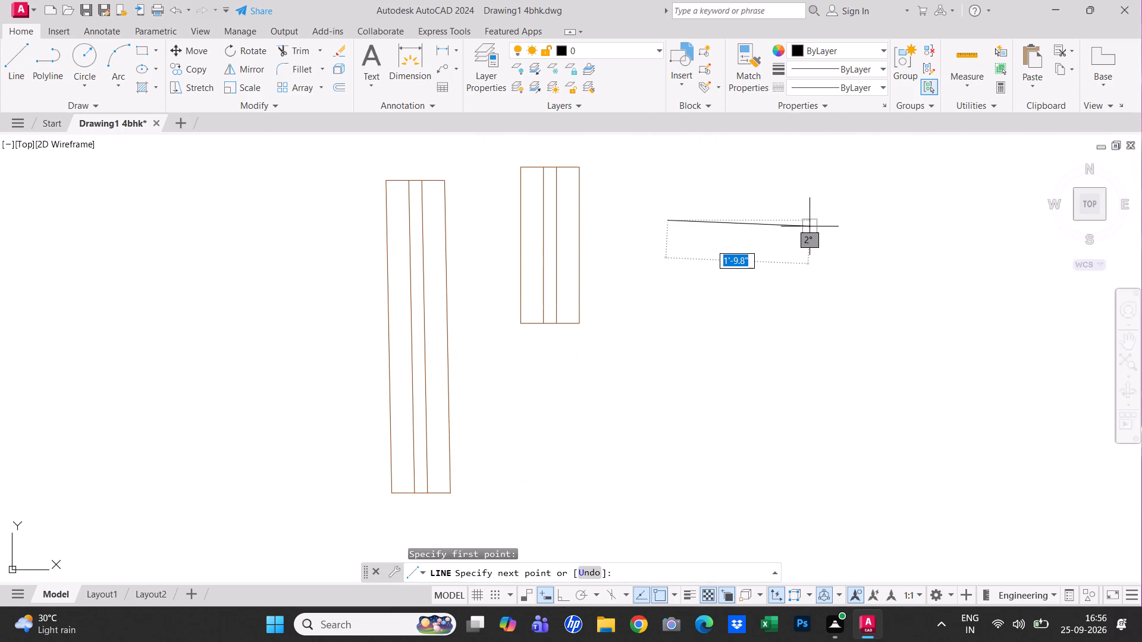
{"action": "key", "text": "F8"}
{"action": "type", "text": "9\""}
{"action": "key", "text": "Return"}
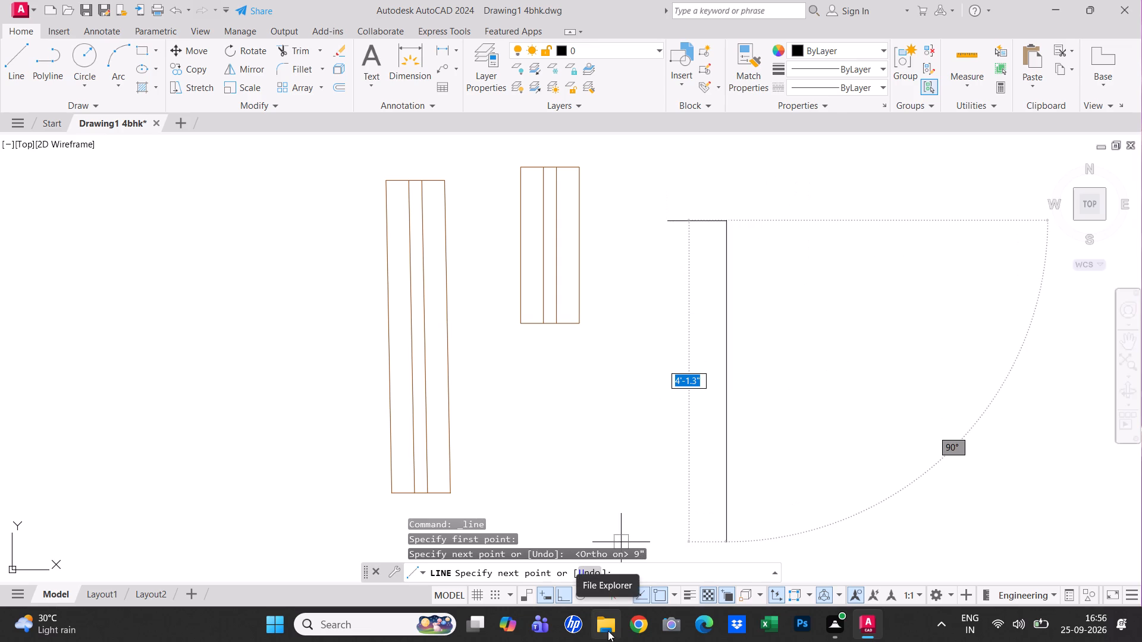
{"action": "type", "text": "4'"}
{"action": "key", "text": "Return"}
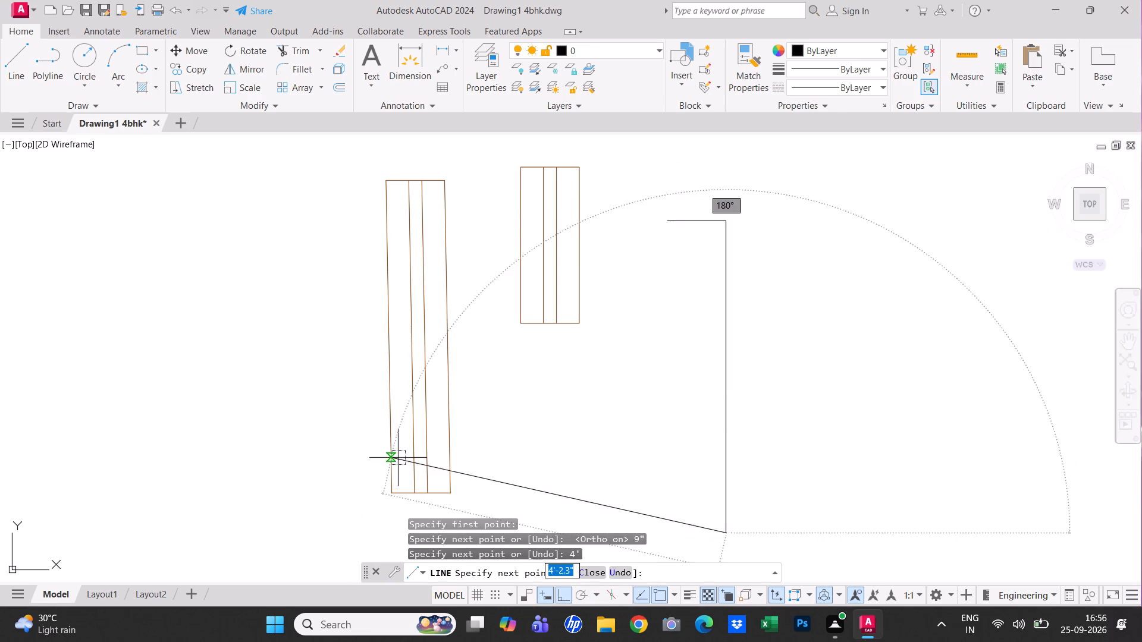
{"action": "type", "text": "9\""}
{"action": "key", "text": "Return"}
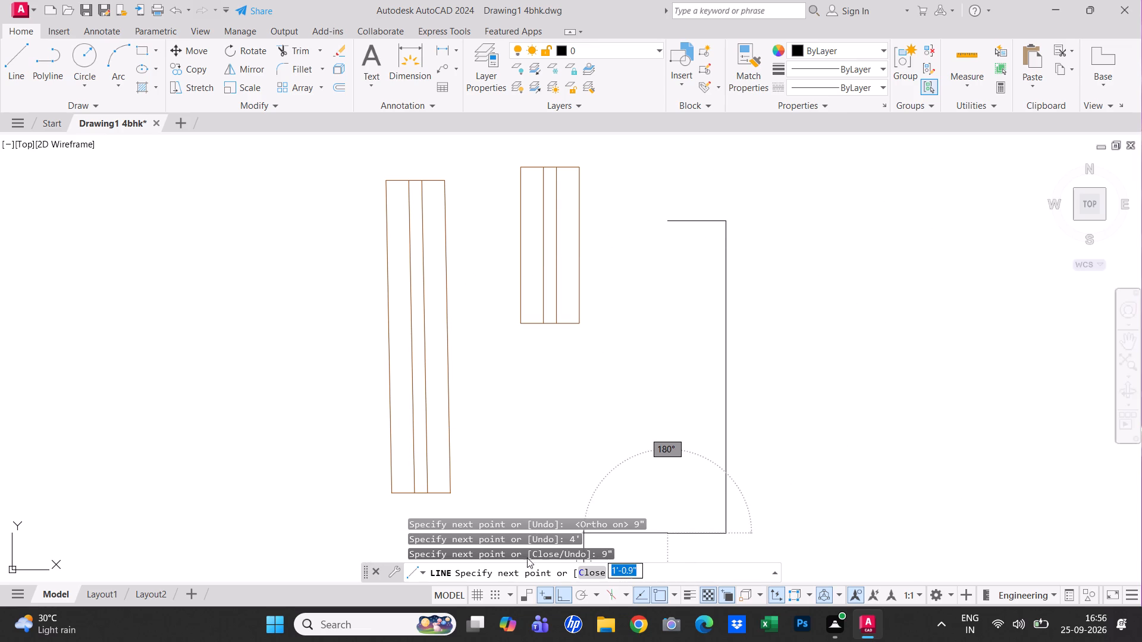
{"action": "left_click", "coordinate": [586, 569]}
{"action": "key", "text": "Escape"}
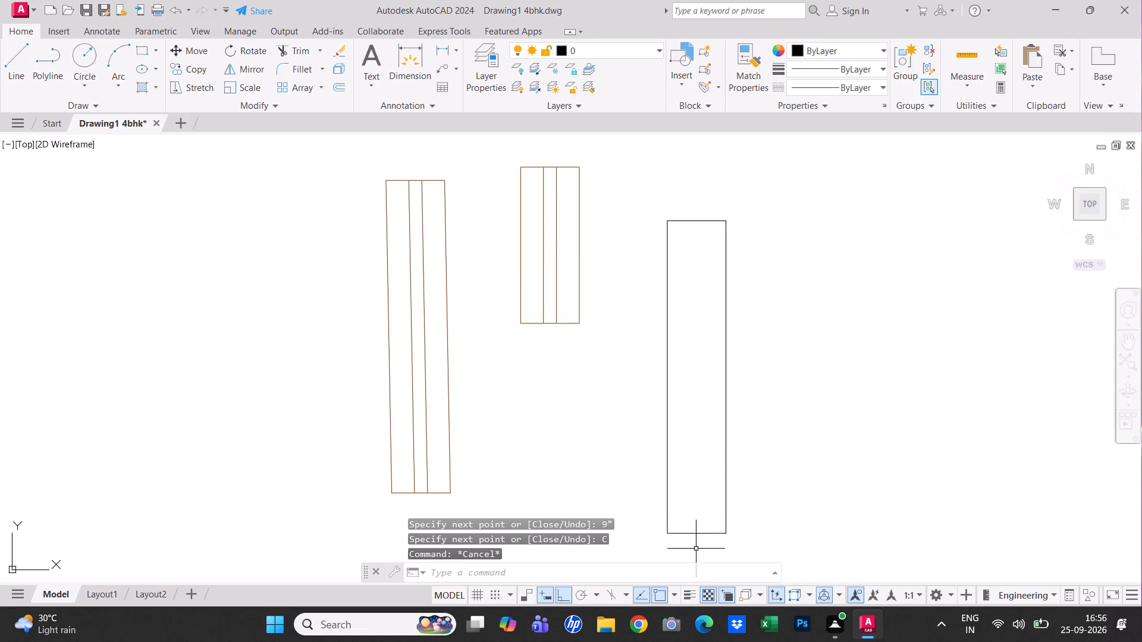
Draw a vertical centre line from the midpoint of the new rectangle's top edge to just past its bottom edge.
{"action": "left_click", "coordinate": [17, 53]}
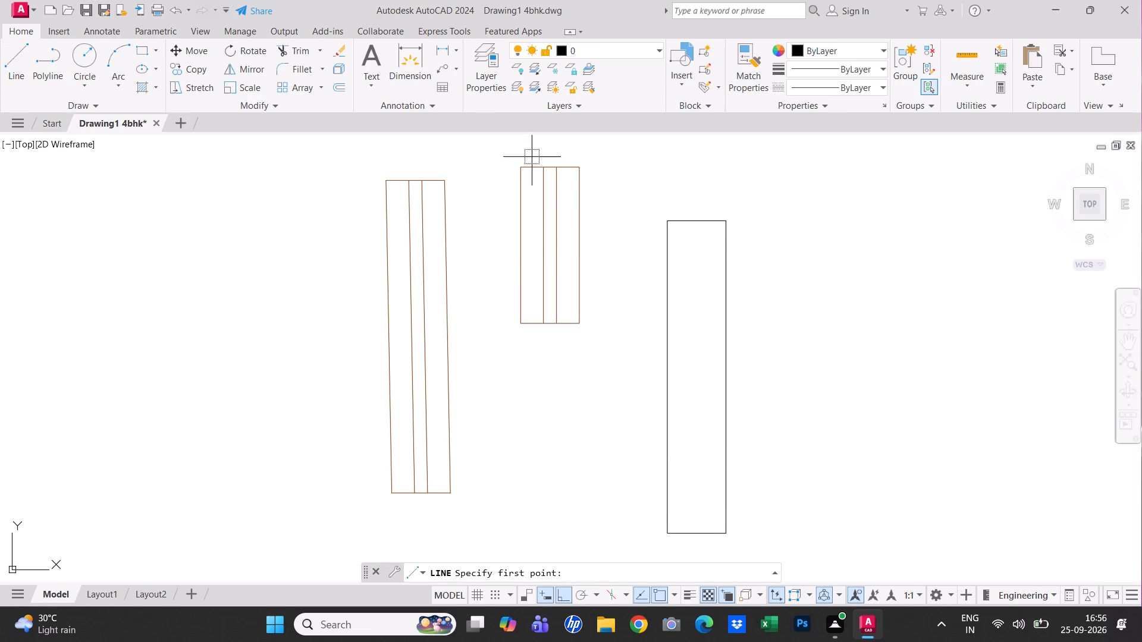
{"action": "left_click_drag", "start_coordinate": [695, 222], "coordinate": [697, 228]}
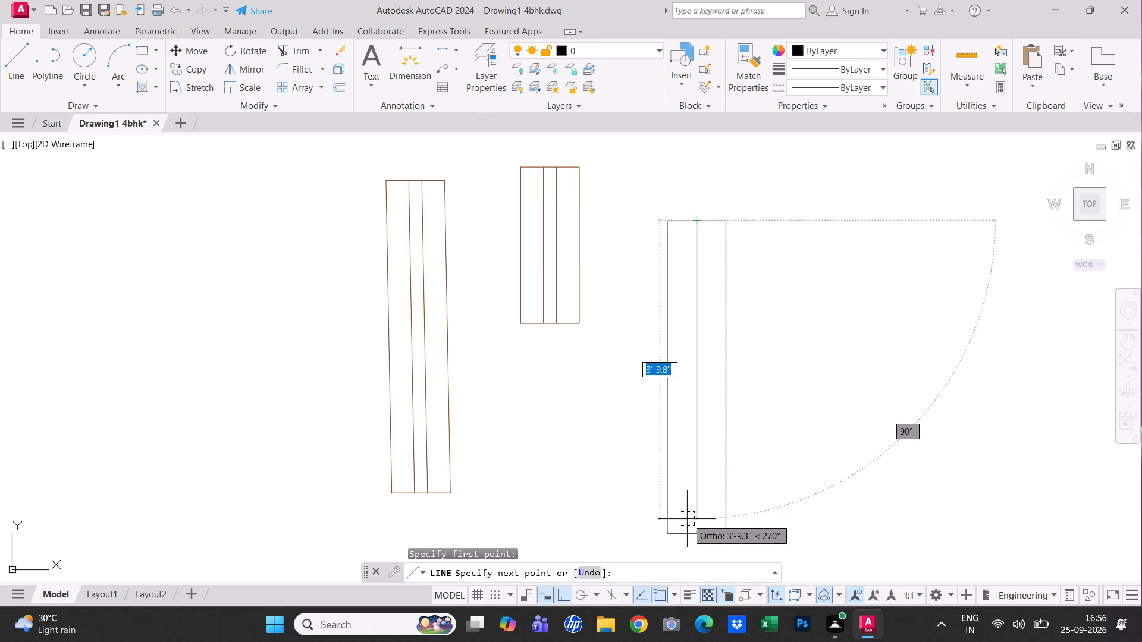
{"action": "left_click", "coordinate": [691, 546]}
{"action": "key", "text": "Escape"}
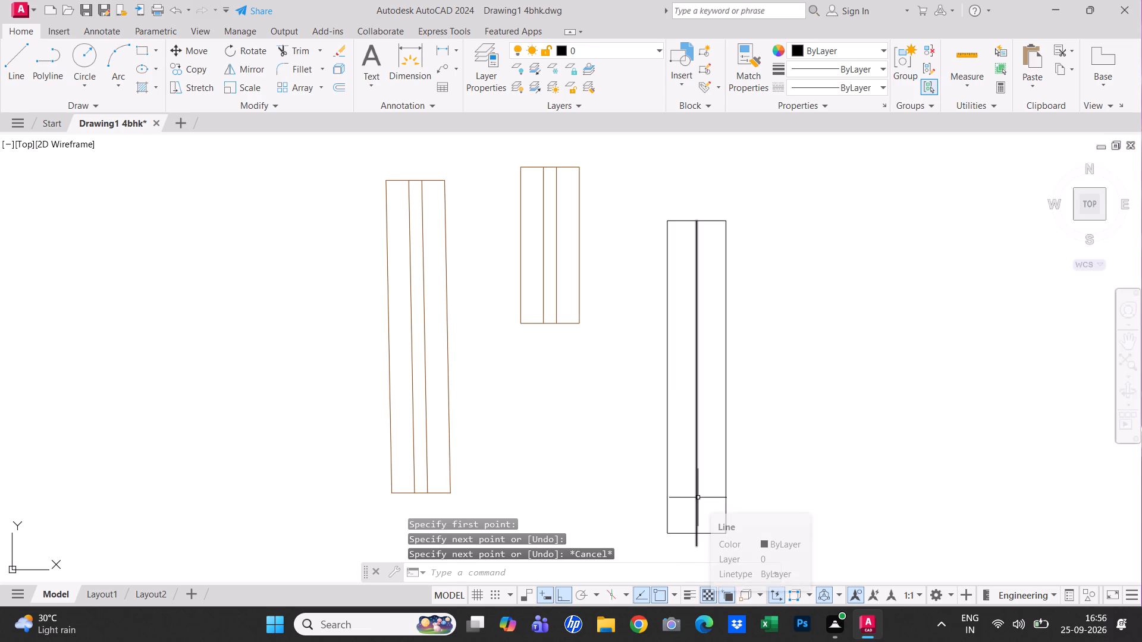
Offset the new rectangle's vertical centre line by 1" to each side.
{"action": "type", "text": "o 1\""}
{"action": "key", "text": "Return"}
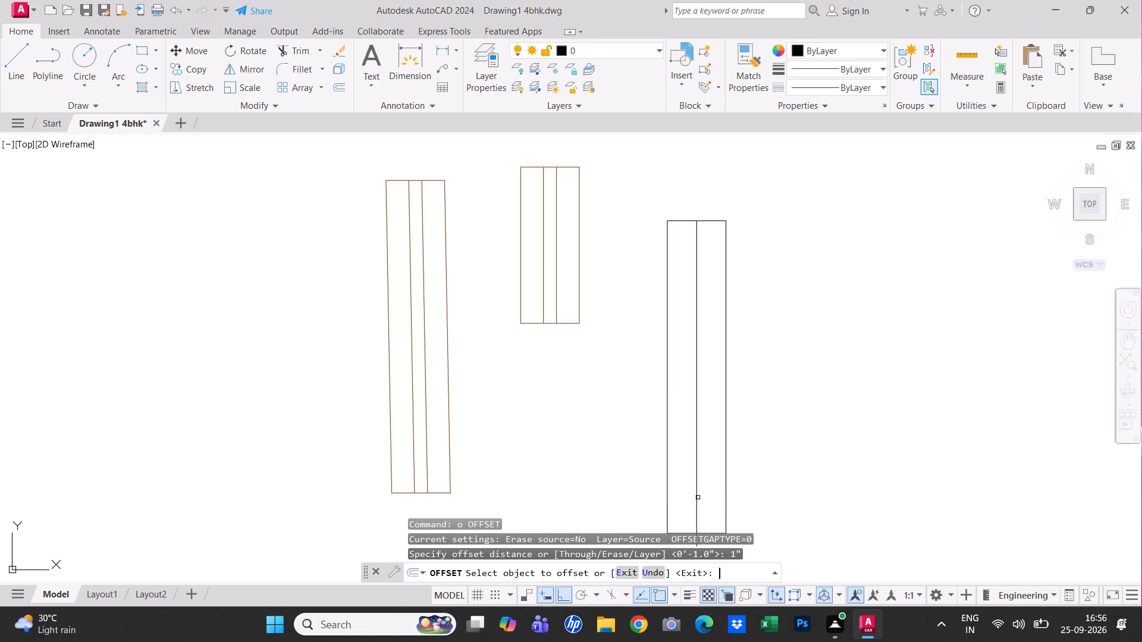
{"action": "left_click", "coordinate": [701, 498]}
{"action": "left_click", "coordinate": [707, 499]}
{"action": "left_click_drag", "start_coordinate": [695, 498], "coordinate": [716, 499]}
{"action": "left_click", "coordinate": [754, 490]}
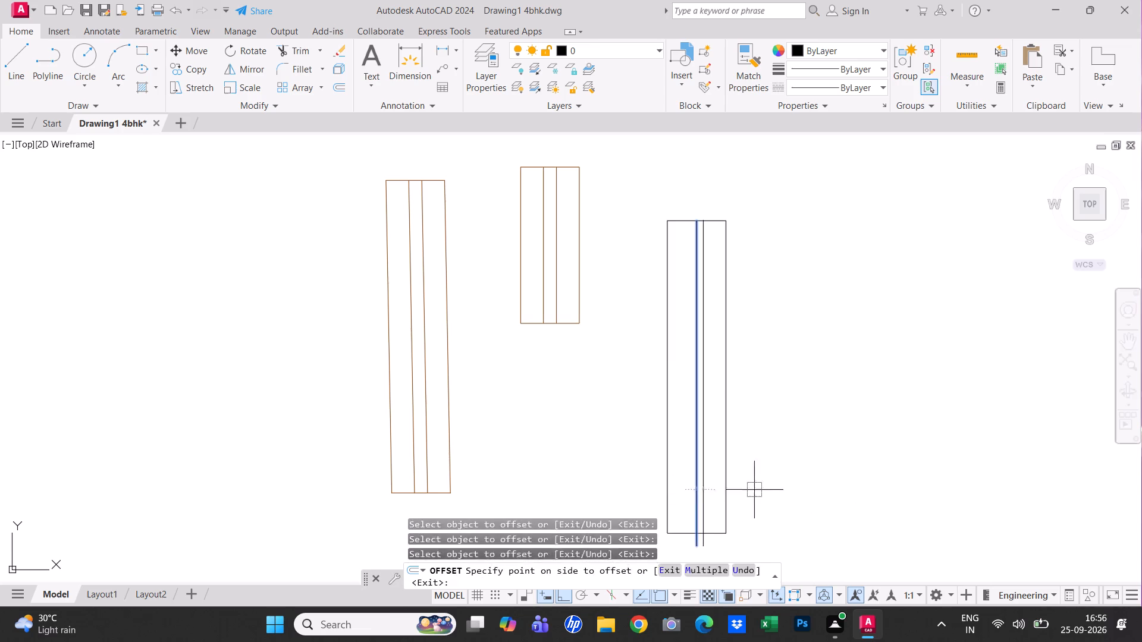
{"action": "left_click", "coordinate": [696, 490]}
{"action": "left_click", "coordinate": [682, 485]}
{"action": "key", "text": "Escape"}
Remove the original centre line and trim the offset lines' ends that project past the rectangle's bottom edge.
{"action": "middle_click_drag", "start_coordinate": [761, 451], "coordinate": [748, 363]}
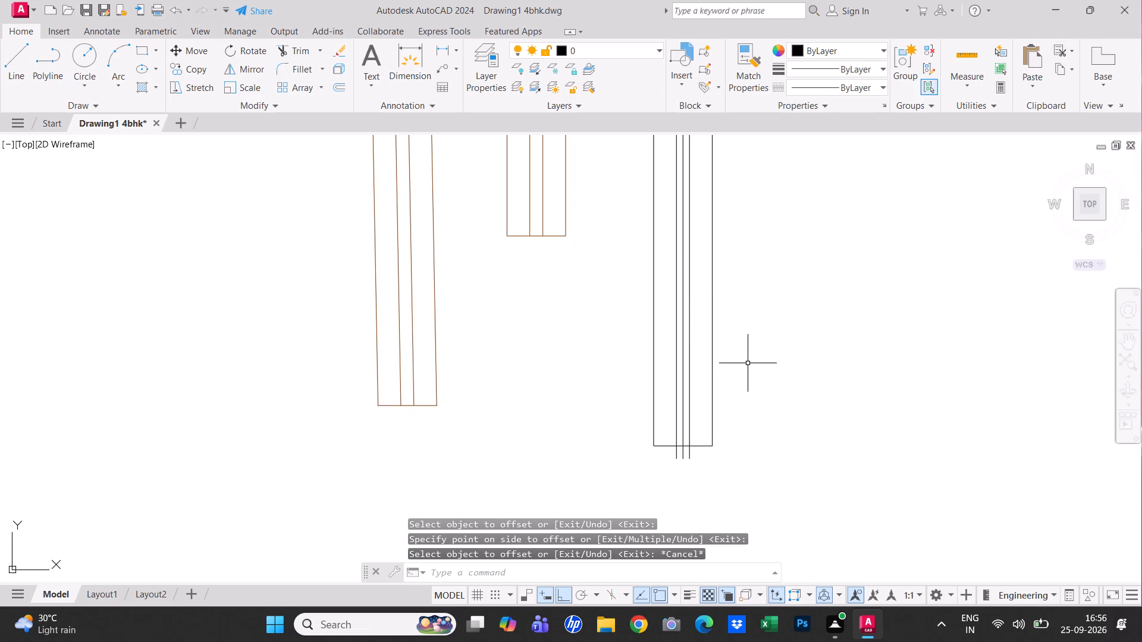
{"action": "type", "text": "tr"}
{"action": "key", "text": "space"}
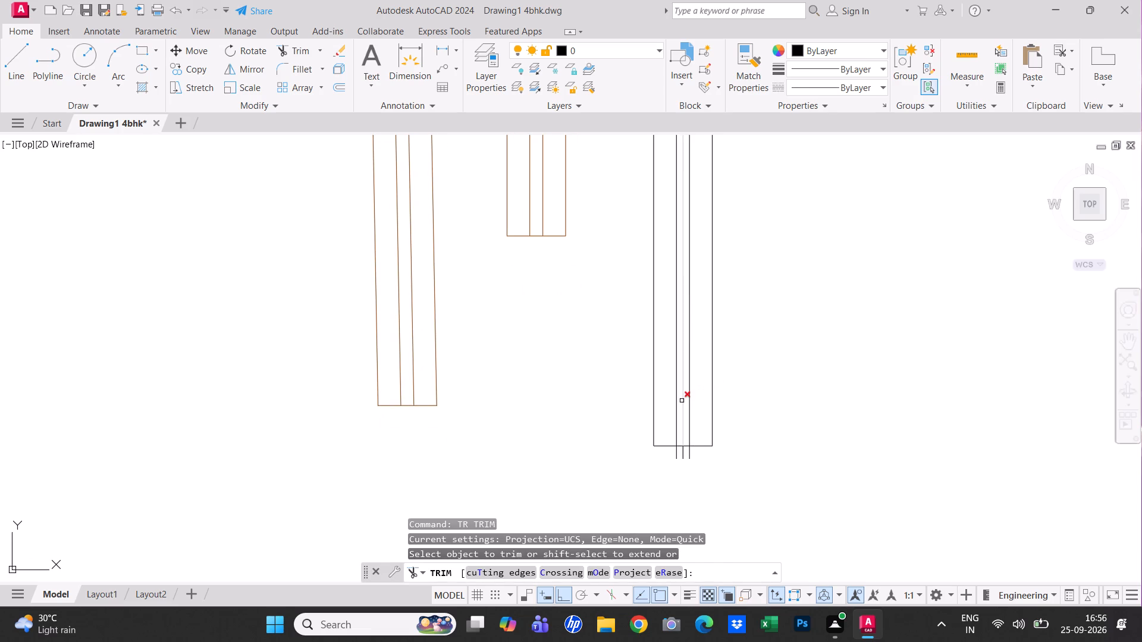
{"action": "left_click", "coordinate": [682, 401]}
{"action": "left_click", "coordinate": [710, 463]}
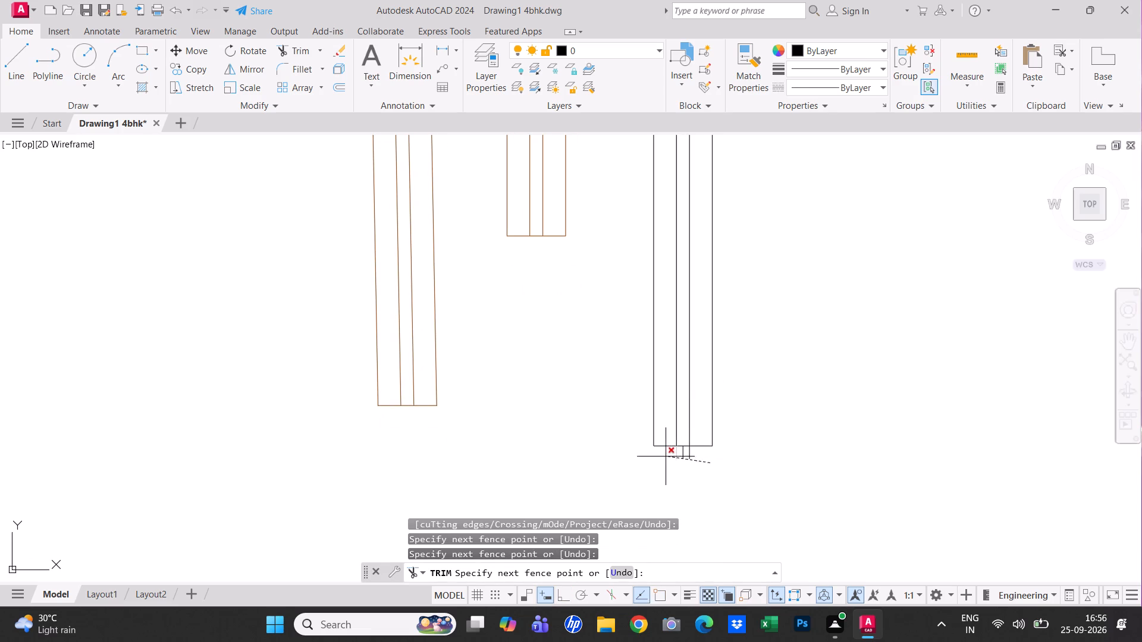
{"action": "left_click", "coordinate": [666, 452]}
{"action": "scroll", "coordinate": [665, 477], "scroll_direction": "down", "scroll_amount": 3}
{"action": "key", "text": "Escape"}
Group the new rectangle and its two inner lines into one window symbol.
{"action": "left_click", "coordinate": [693, 483]}
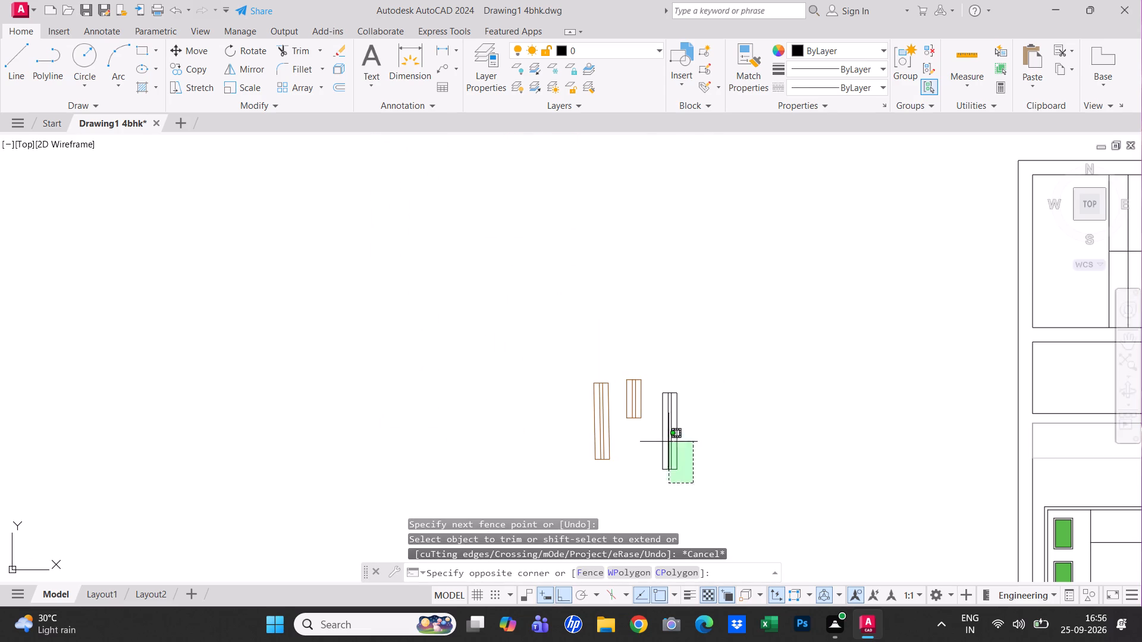
{"action": "left_click", "coordinate": [649, 363]}
{"action": "type", "text": "g"}
{"action": "key", "text": "space"}
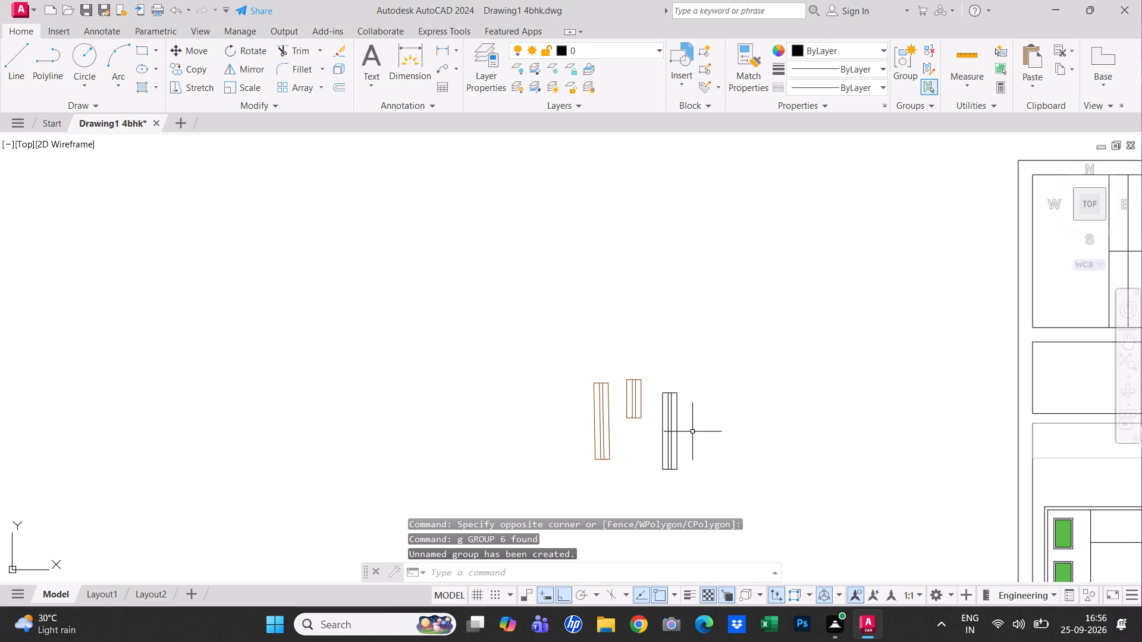
{"action": "left_click", "coordinate": [670, 419]}
{"action": "scroll", "coordinate": [691, 436], "scroll_direction": "up", "scroll_amount": 2}
{"action": "middle_click_drag", "start_coordinate": [691, 436], "coordinate": [650, 429]}
{"action": "key", "text": "Escape"}
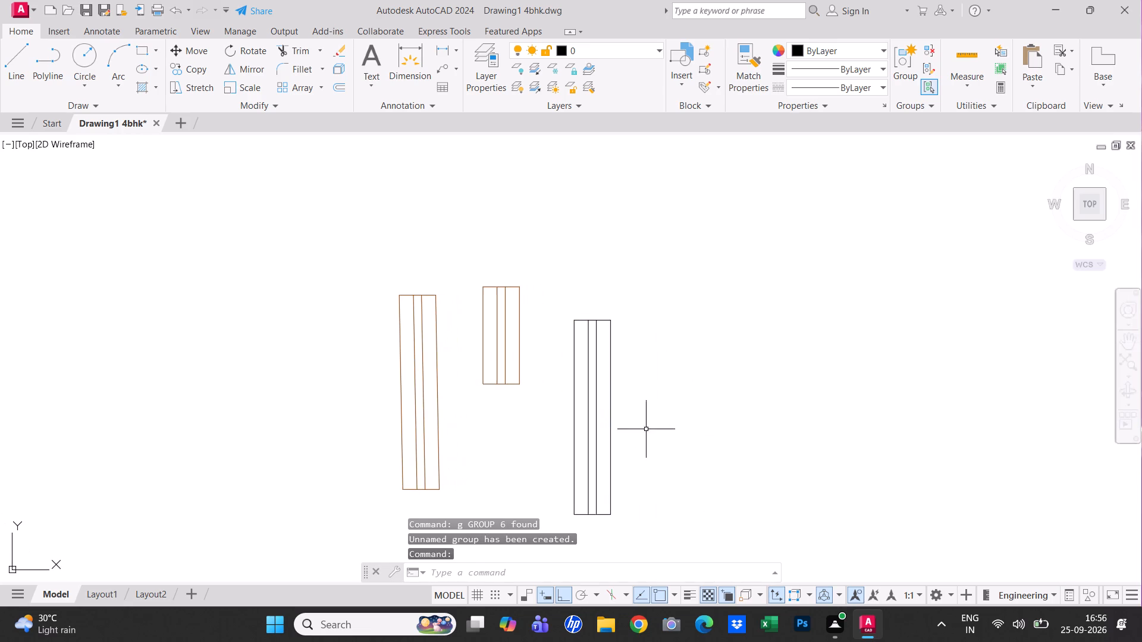
Move the new window symbol group to Layer2.
{"action": "left_click_drag", "start_coordinate": [638, 332], "coordinate": [620, 333]}
{"action": "left_click", "coordinate": [578, 301]}
{"action": "left_click", "coordinate": [561, 52]}
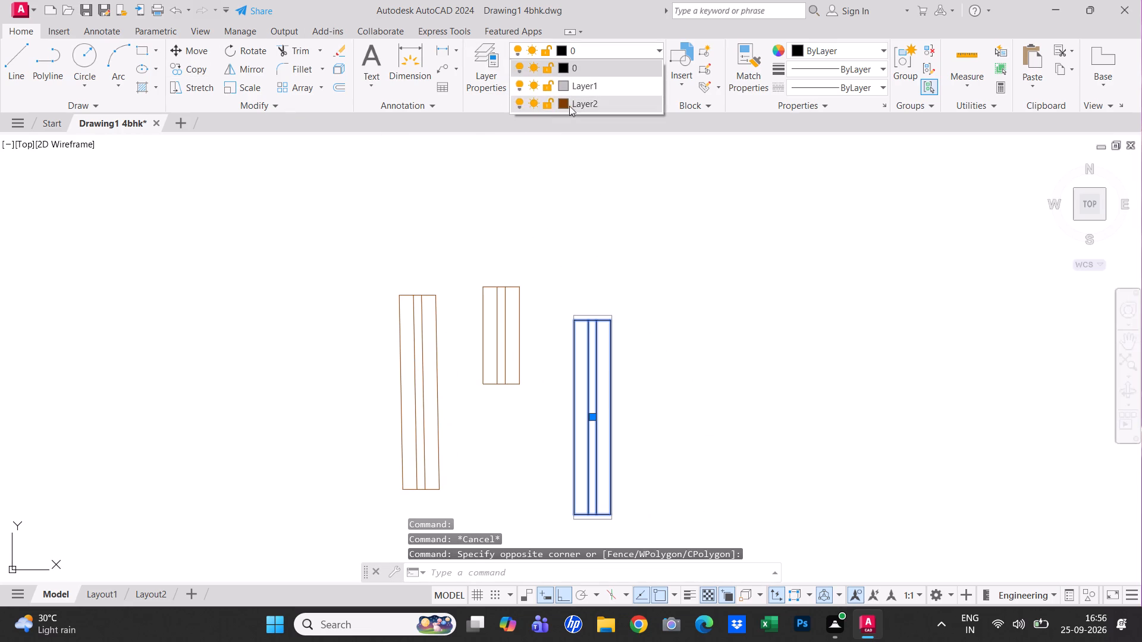
{"action": "left_click", "coordinate": [572, 111]}
{"action": "left_click", "coordinate": [579, 196]}
{"action": "key", "text": "space"}
{"action": "key", "text": "space"}
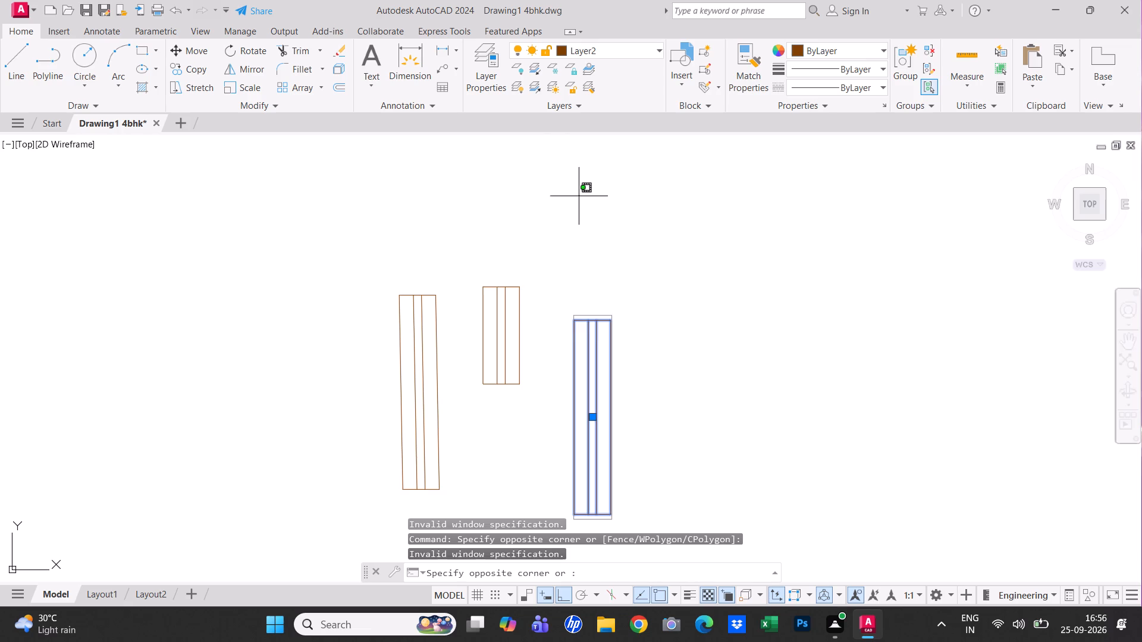
{"action": "left_click", "coordinate": [622, 254]}
{"action": "key", "text": "Escape"}
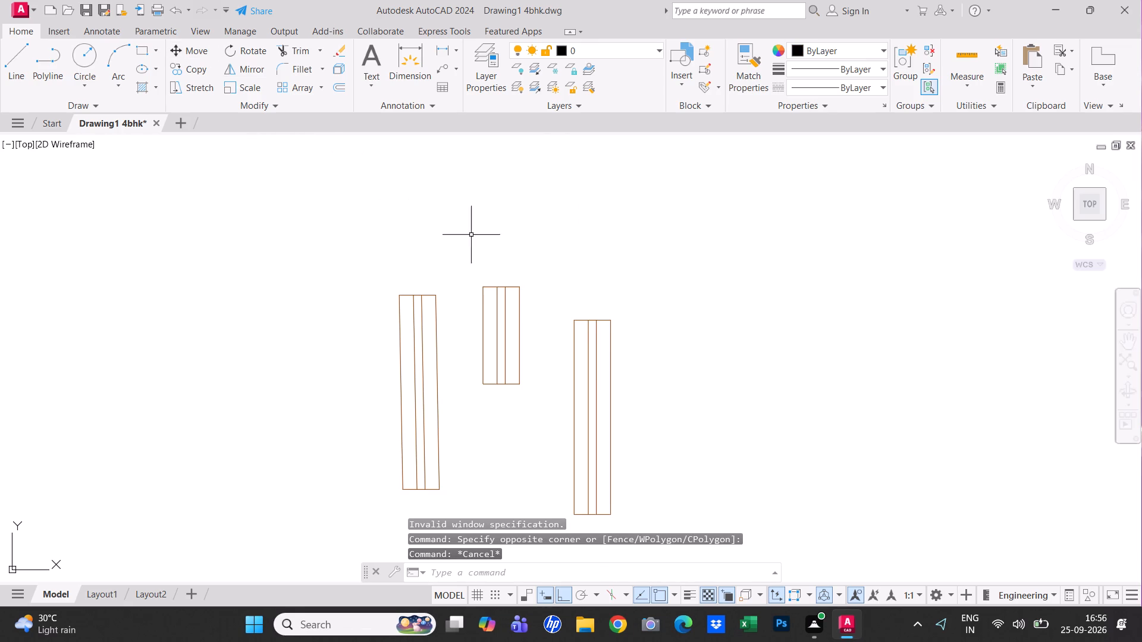
Copy the straight window symbol by its top-left corner, with Ortho off, into the first plan's outer left wall beside the upper bed.
{"action": "left_click", "coordinate": [587, 325]}
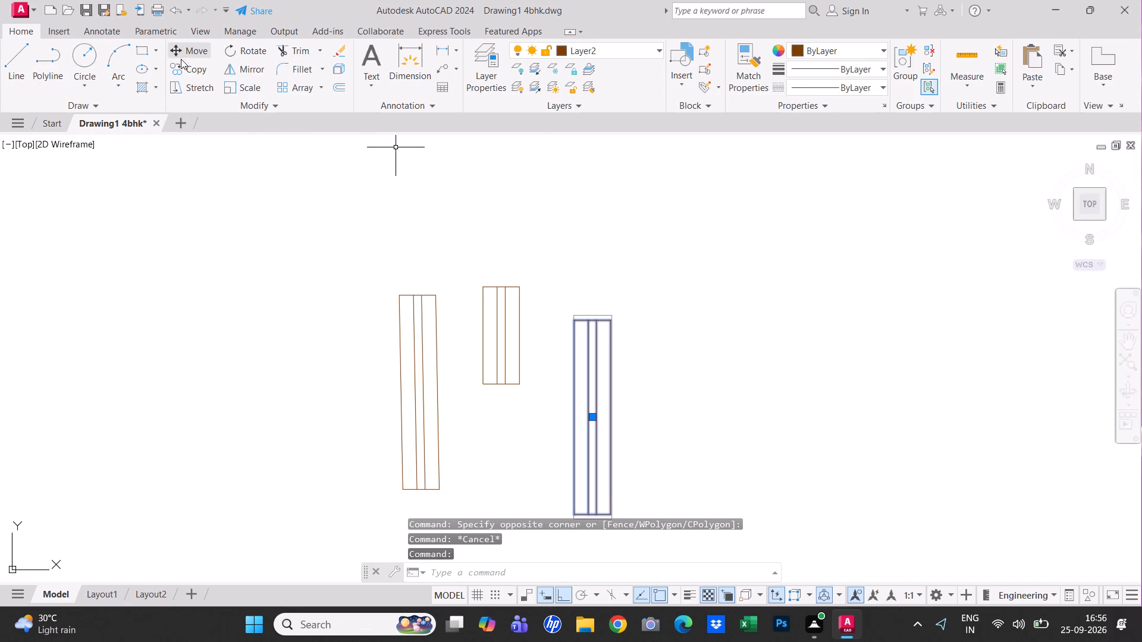
{"action": "left_click", "coordinate": [184, 67]}
{"action": "left_click", "coordinate": [568, 320]}
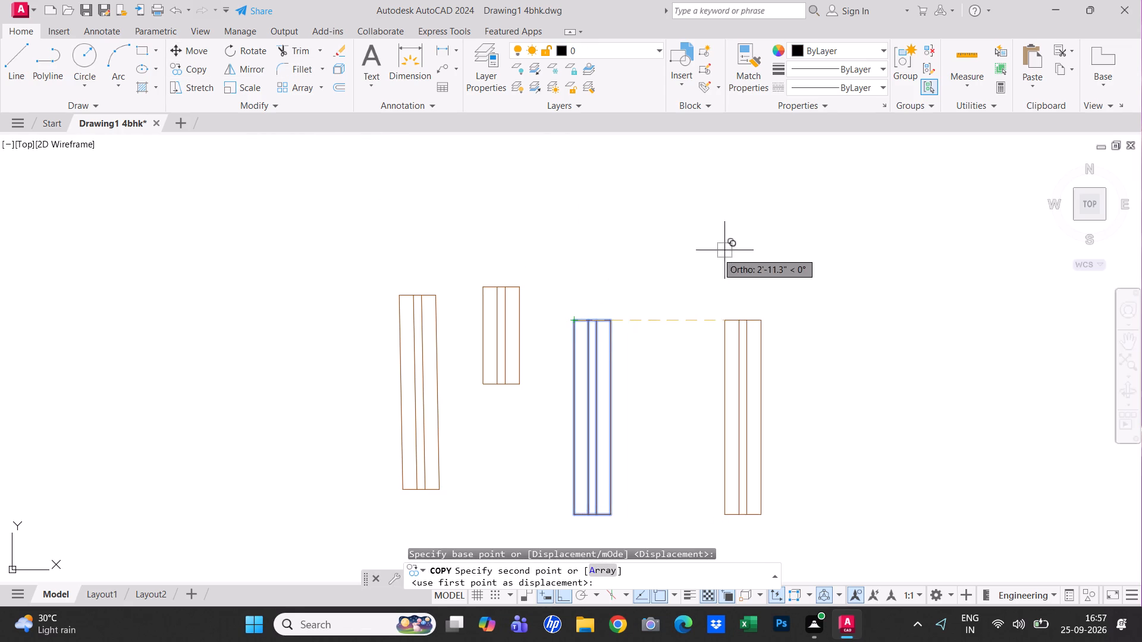
{"action": "middle_click_drag", "start_coordinate": [713, 281], "coordinate": [468, 246]}
{"action": "scroll", "coordinate": [498, 240], "scroll_direction": "down", "scroll_amount": 2}
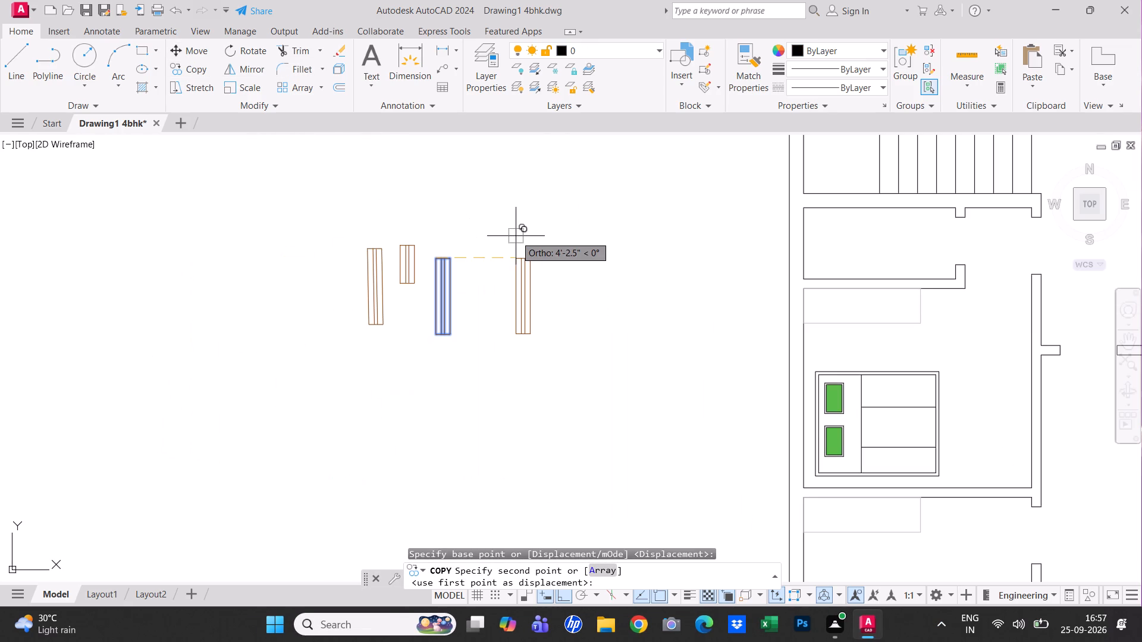
{"action": "key", "text": "F8"}
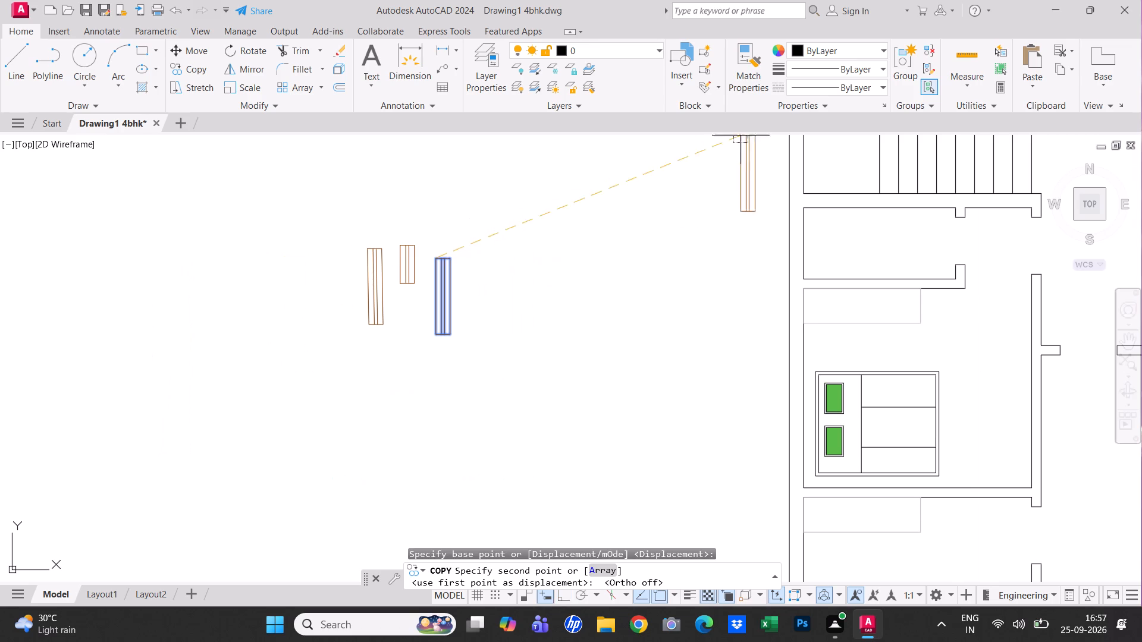
{"action": "scroll", "coordinate": [777, 275], "scroll_direction": "up", "scroll_amount": 2}
{"action": "middle_click_drag", "start_coordinate": [789, 298], "coordinate": [661, 162]}
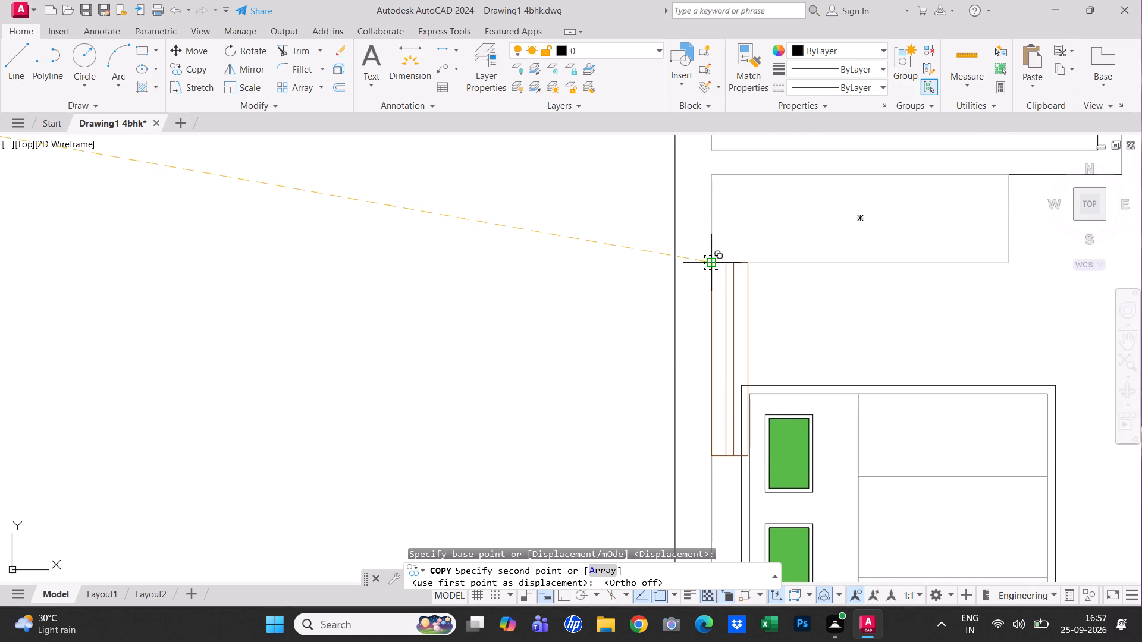
{"action": "left_click", "coordinate": [679, 260]}
Place another window copy in the first plan's outer left wall, just below the lower bedroom's wardrobe outline.
{"action": "middle_click_drag", "start_coordinate": [795, 297], "coordinate": [732, 175]}
{"action": "scroll", "coordinate": [732, 175], "scroll_direction": "down", "scroll_amount": 2}
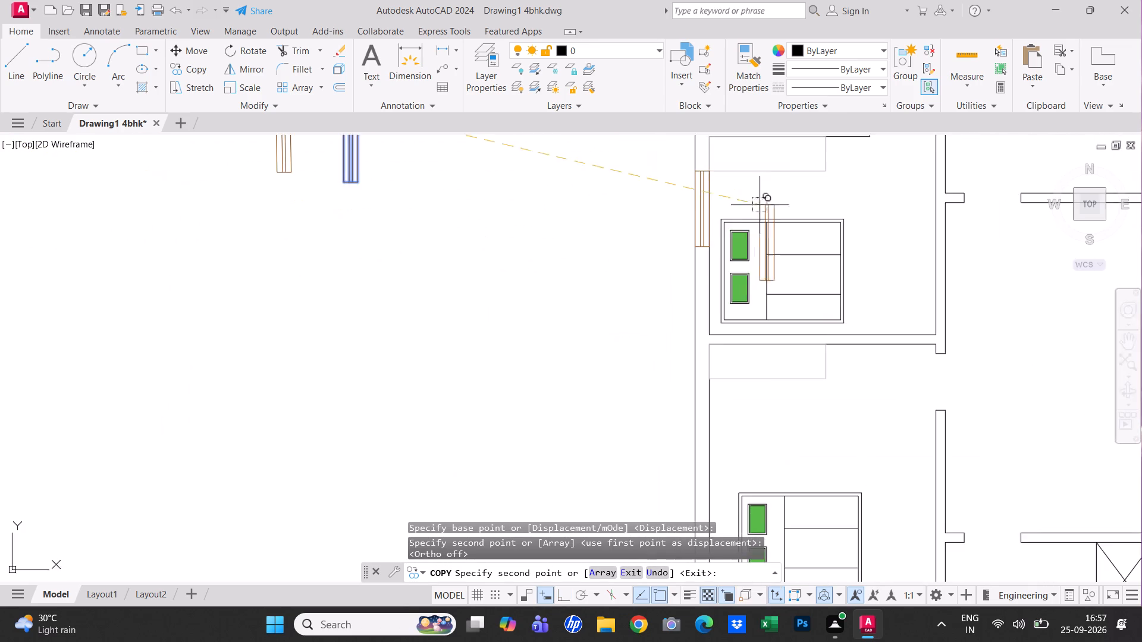
{"action": "scroll", "coordinate": [761, 219], "scroll_direction": "down", "scroll_amount": 2}
{"action": "scroll", "coordinate": [748, 298], "scroll_direction": "up", "scroll_amount": 3}
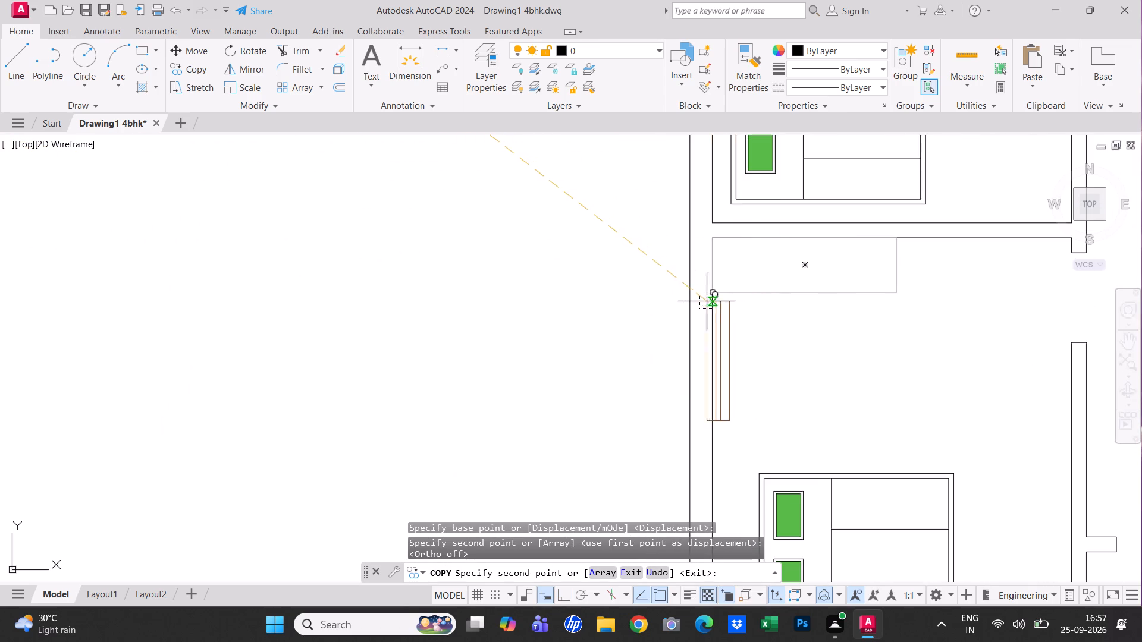
{"action": "left_click", "coordinate": [692, 297]}
Place a window copy in the first plan's outer right wall, in the room above the crossed shaft.
{"action": "middle_click_drag", "start_coordinate": [836, 341], "coordinate": [763, 214]}
{"action": "scroll", "coordinate": [761, 212], "scroll_direction": "down", "scroll_amount": 1}
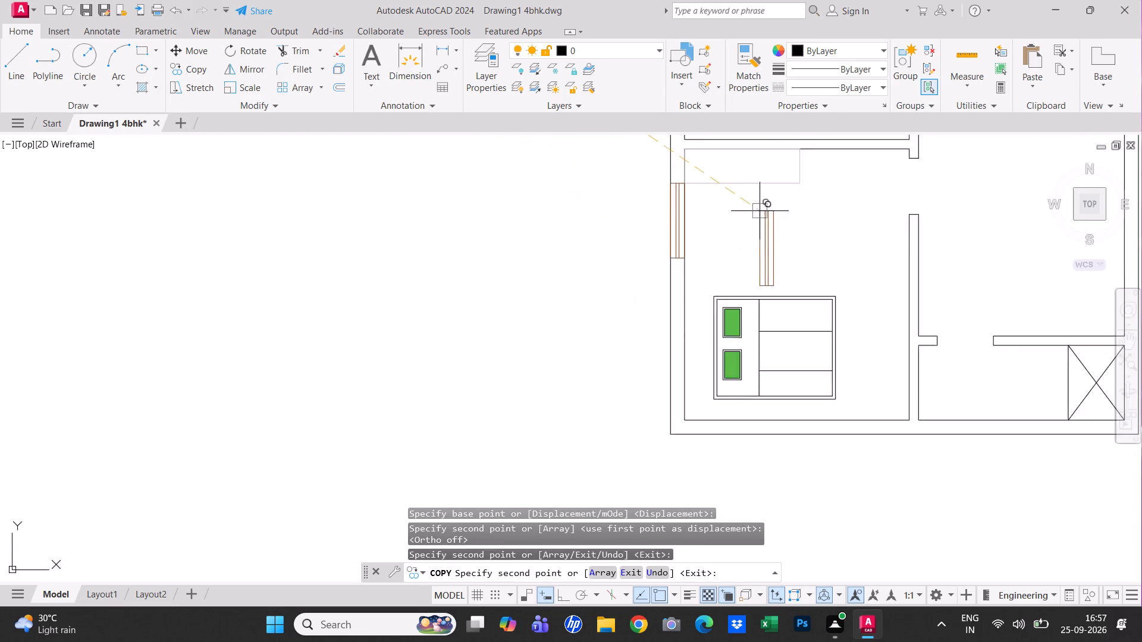
{"action": "scroll", "coordinate": [758, 209], "scroll_direction": "down", "scroll_amount": 1}
{"action": "middle_click_drag", "start_coordinate": [868, 265], "coordinate": [623, 381]}
{"action": "scroll", "coordinate": [723, 354], "scroll_direction": "up", "scroll_amount": 1}
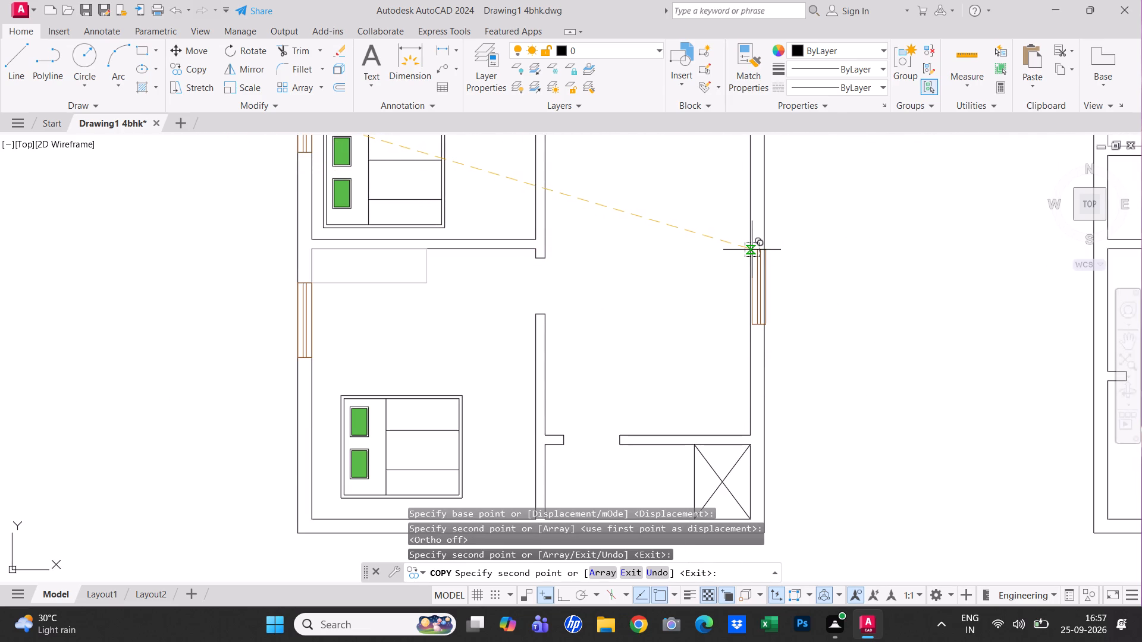
{"action": "left_click", "coordinate": [751, 249]}
Place a window copy in the first plan's outer right wall near the top corner, across from the staircase.
{"action": "middle_click_drag", "start_coordinate": [787, 251], "coordinate": [773, 386]}
{"action": "scroll", "coordinate": [770, 382], "scroll_direction": "down", "scroll_amount": 1}
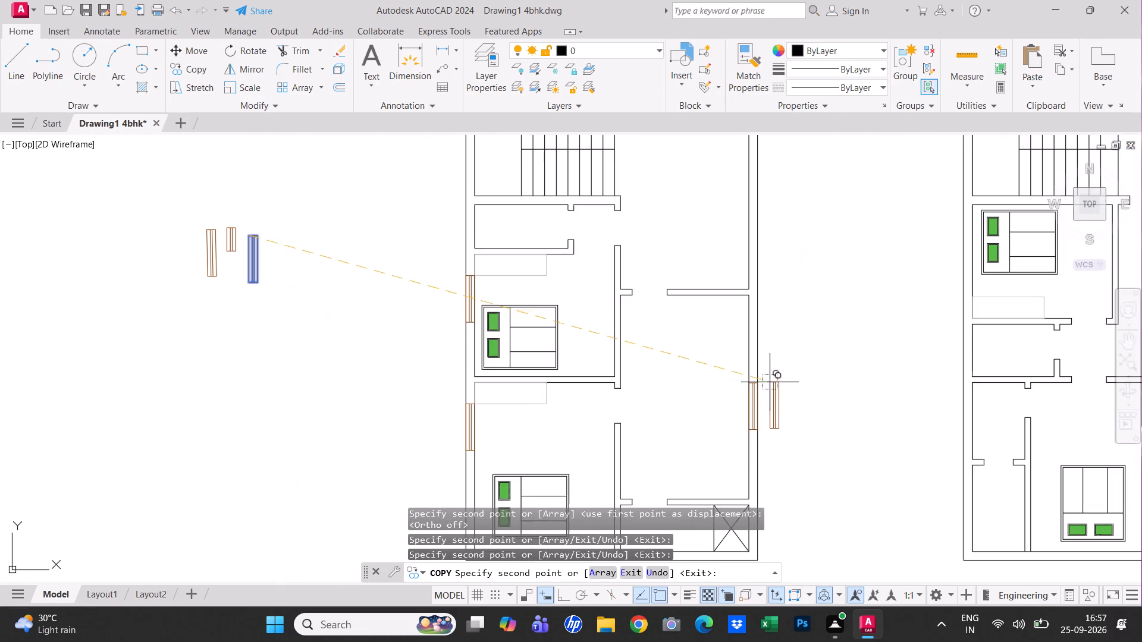
{"action": "middle_click_drag", "start_coordinate": [760, 255], "coordinate": [768, 400]}
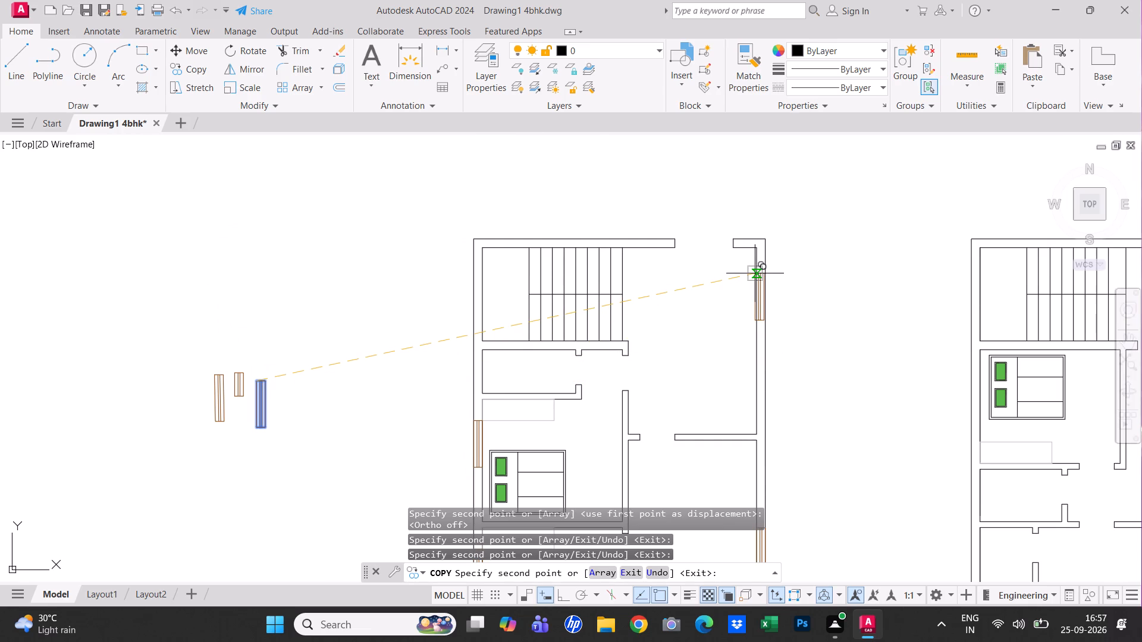
{"action": "scroll", "coordinate": [755, 273], "scroll_direction": "up", "scroll_amount": 3}
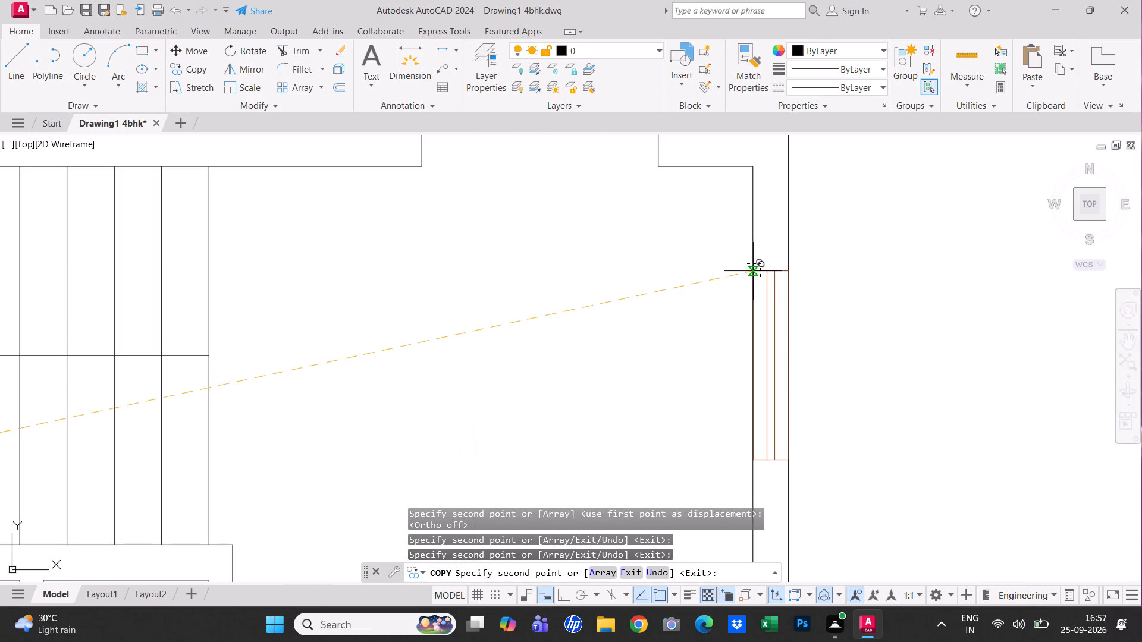
{"action": "left_click", "coordinate": [753, 271]}
Place a window copy in the second plan's outer left wall beside the upper bed.
{"action": "scroll", "coordinate": [856, 285], "scroll_direction": "down", "scroll_amount": 4}
{"action": "middle_click_drag", "start_coordinate": [864, 351], "coordinate": [783, 247]}
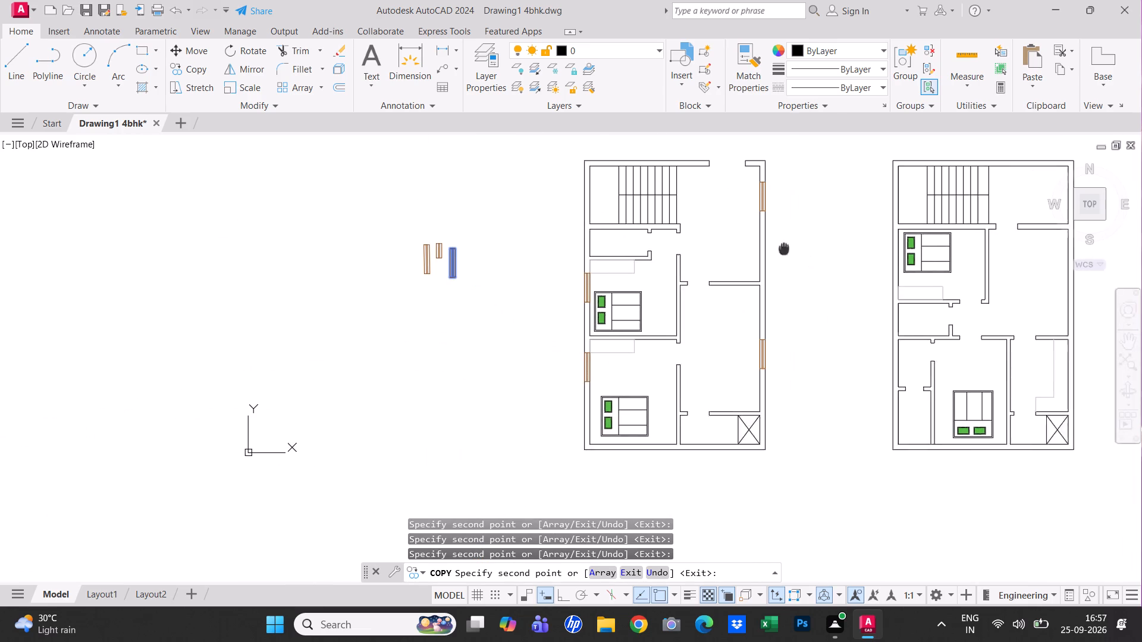
{"action": "middle_click_drag", "start_coordinate": [783, 247], "coordinate": [782, 246]}
{"action": "middle_click_drag", "start_coordinate": [804, 281], "coordinate": [679, 316]}
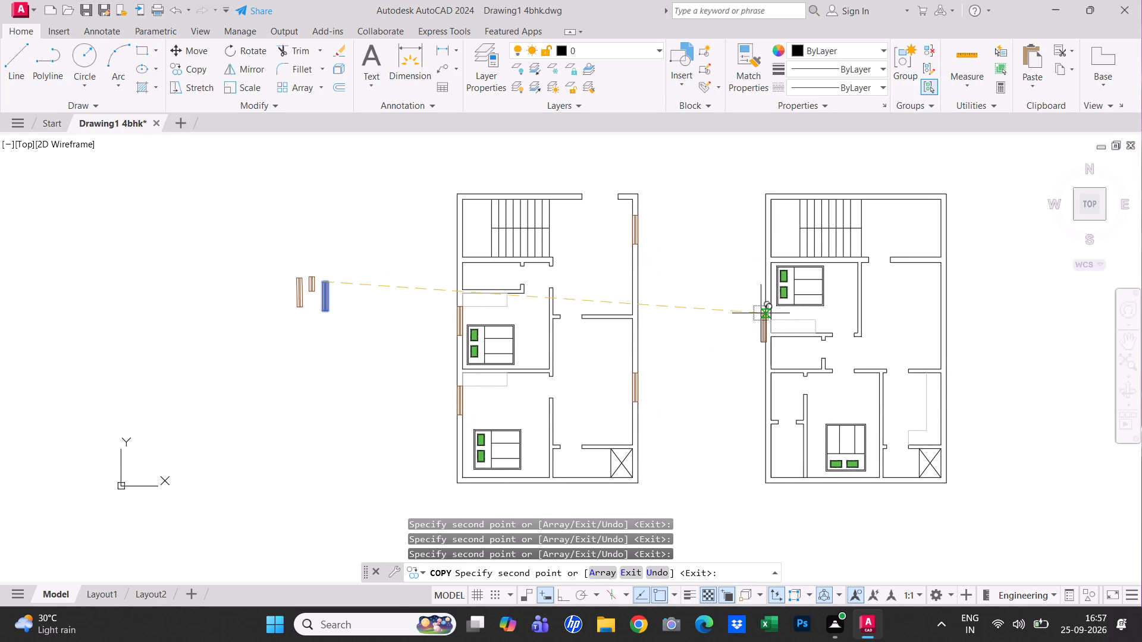
{"action": "scroll", "coordinate": [761, 313], "scroll_direction": "up", "scroll_amount": 1}
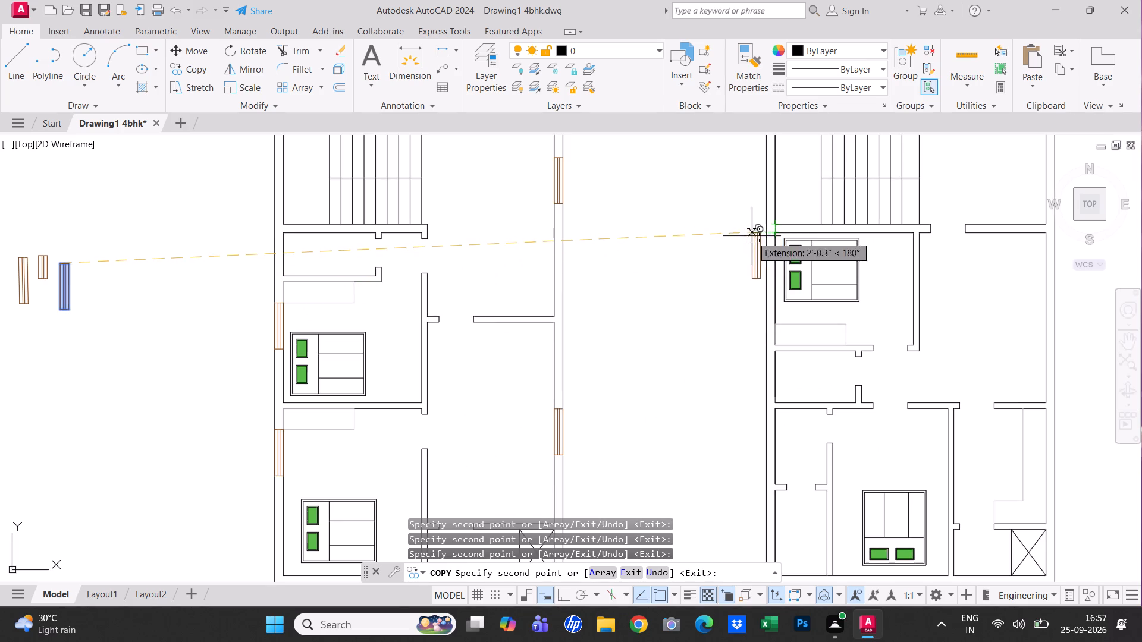
{"action": "scroll", "coordinate": [765, 254], "scroll_direction": "up", "scroll_amount": 3}
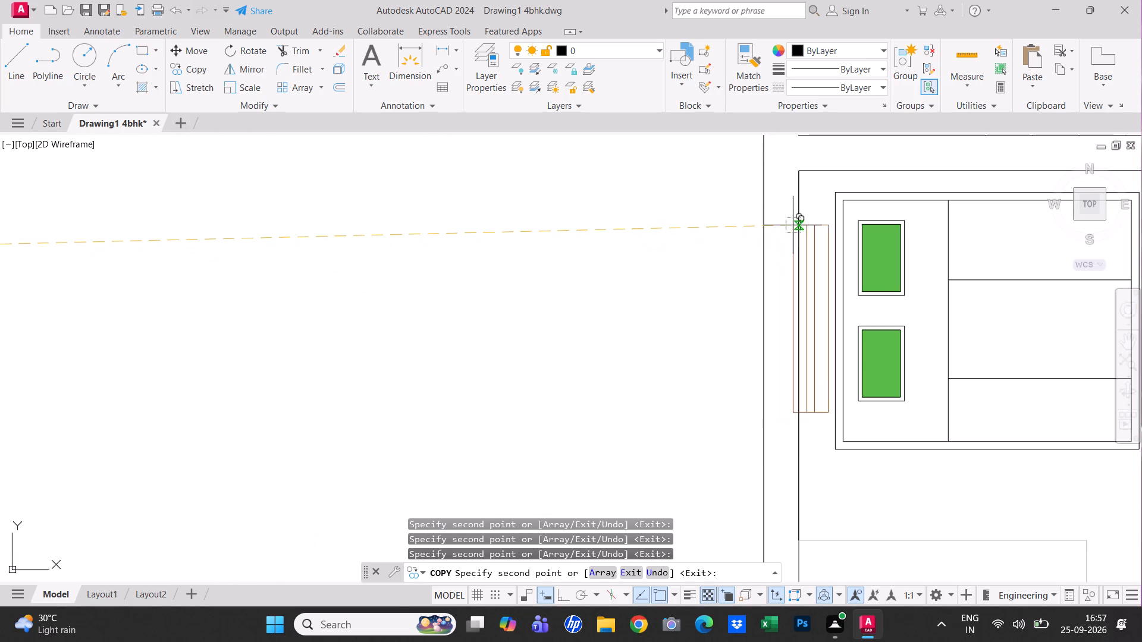
{"action": "left_click", "coordinate": [763, 223]}
Place a spare window copy just outside the second plan's bottom wall, below the lower bed.
{"action": "scroll", "coordinate": [597, 252], "scroll_direction": "down", "scroll_amount": 3}
{"action": "middle_click_drag", "start_coordinate": [770, 357], "coordinate": [770, 353]}
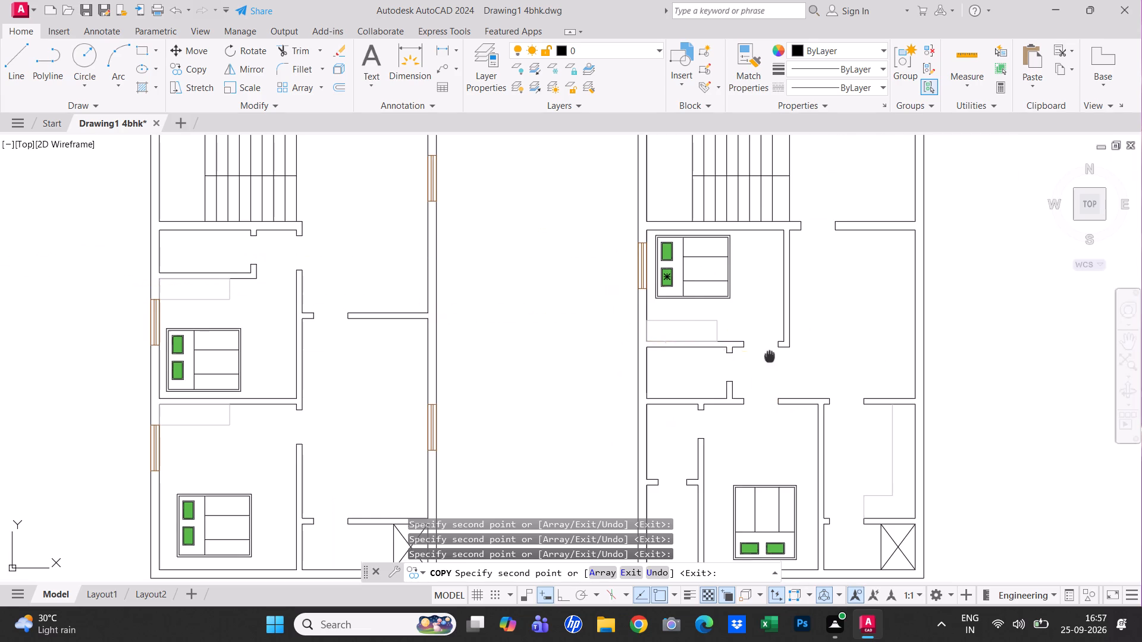
{"action": "middle_click_drag", "start_coordinate": [770, 353], "coordinate": [733, 254]}
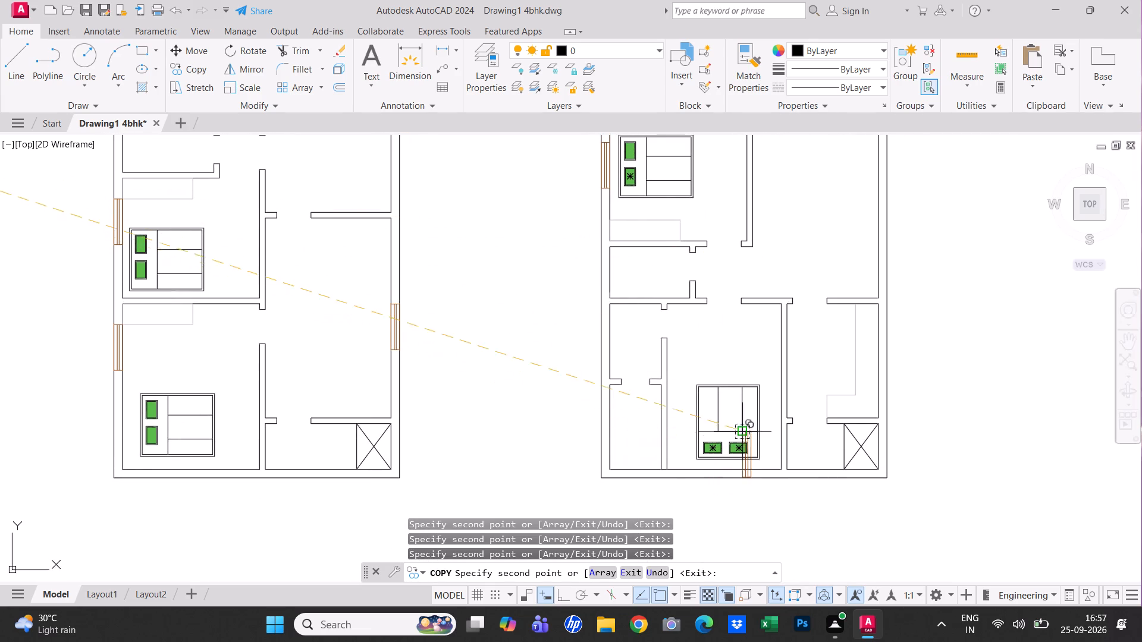
{"action": "left_click", "coordinate": [719, 501]}
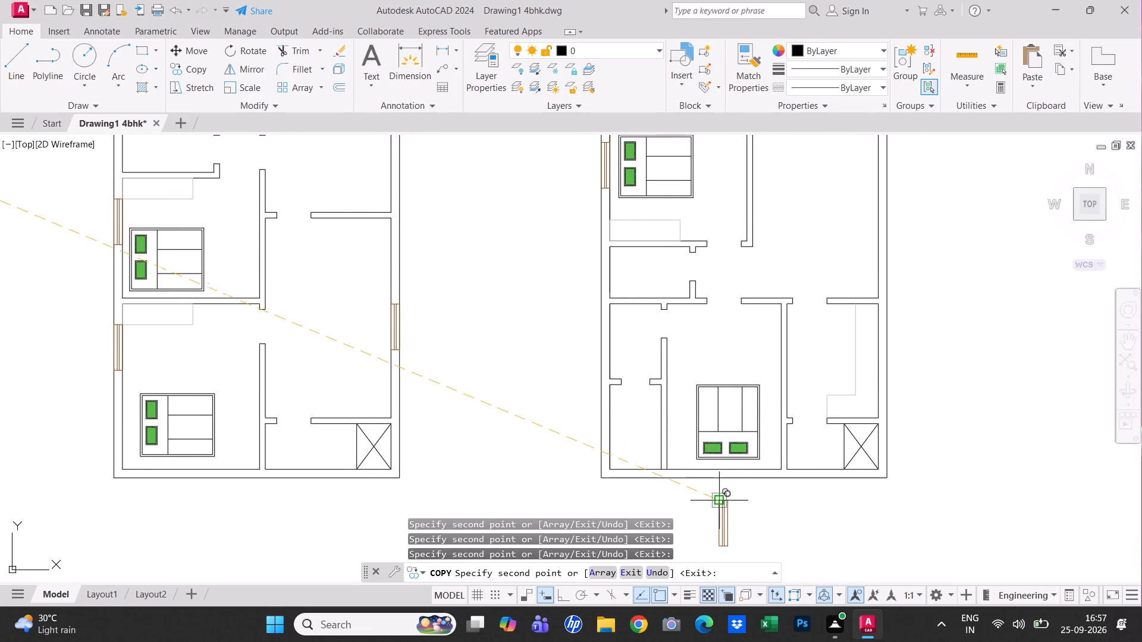
Place window copies in the second plan's outer right wall, one beside the L-shaped outline and one in the large room above it.
{"action": "scroll", "coordinate": [887, 321], "scroll_direction": "up", "scroll_amount": 2}
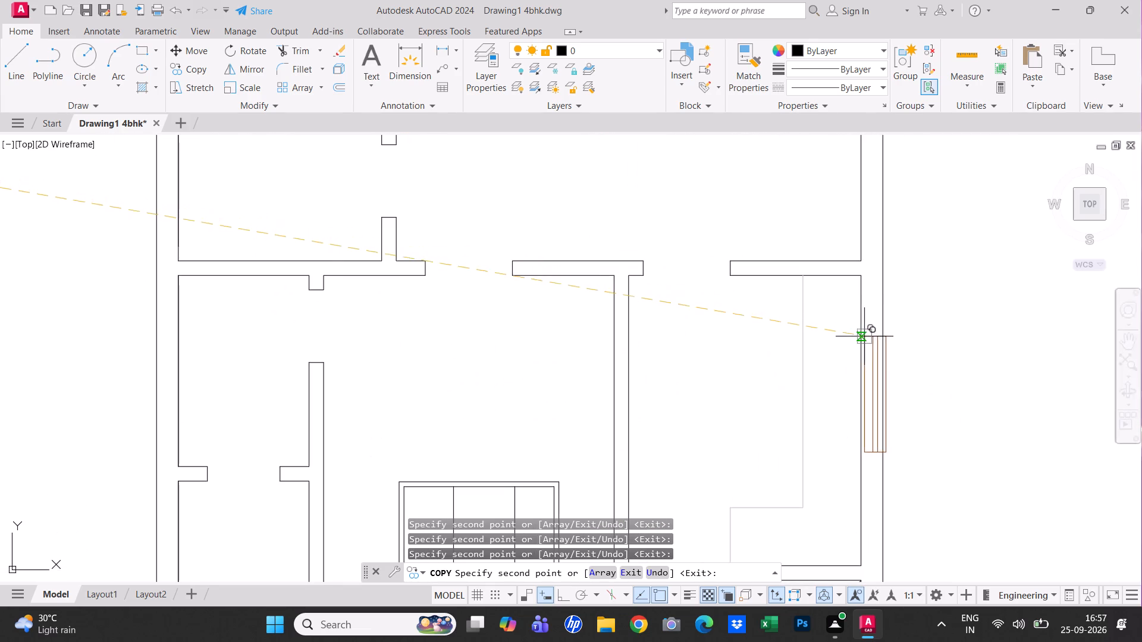
{"action": "left_click", "coordinate": [862, 369]}
{"action": "middle_click_drag", "start_coordinate": [939, 332], "coordinate": [928, 458]}
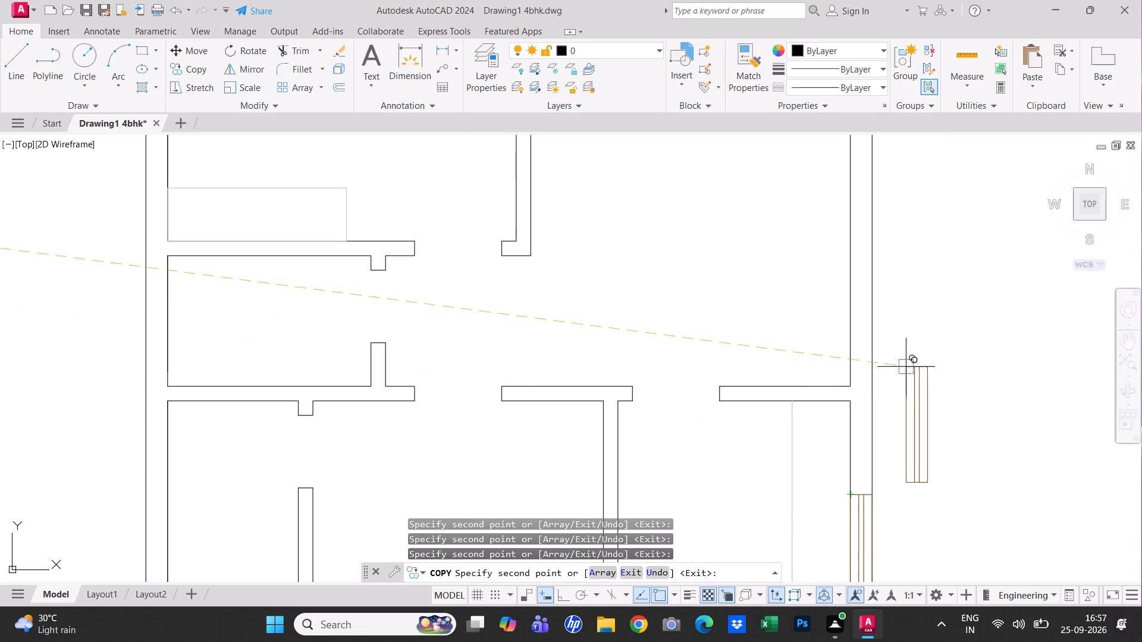
{"action": "scroll", "coordinate": [851, 213], "scroll_direction": "down", "scroll_amount": 2}
{"action": "middle_click_drag", "start_coordinate": [851, 180], "coordinate": [846, 403]}
{"action": "scroll", "coordinate": [851, 353], "scroll_direction": "up", "scroll_amount": 1}
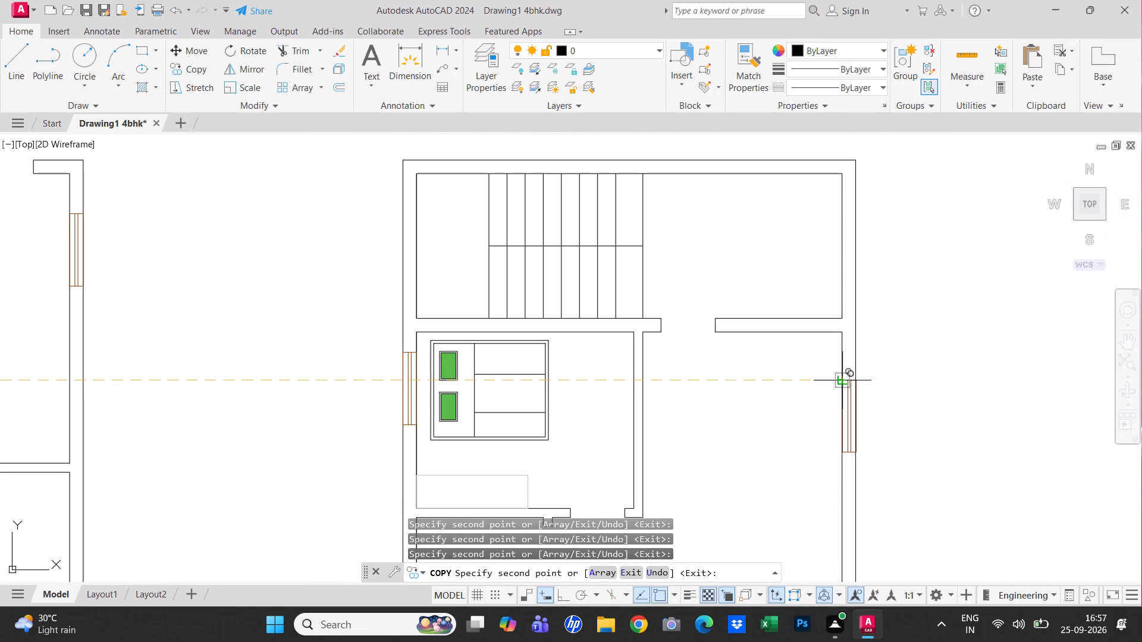
{"action": "scroll", "coordinate": [840, 385], "scroll_direction": "up", "scroll_amount": 3}
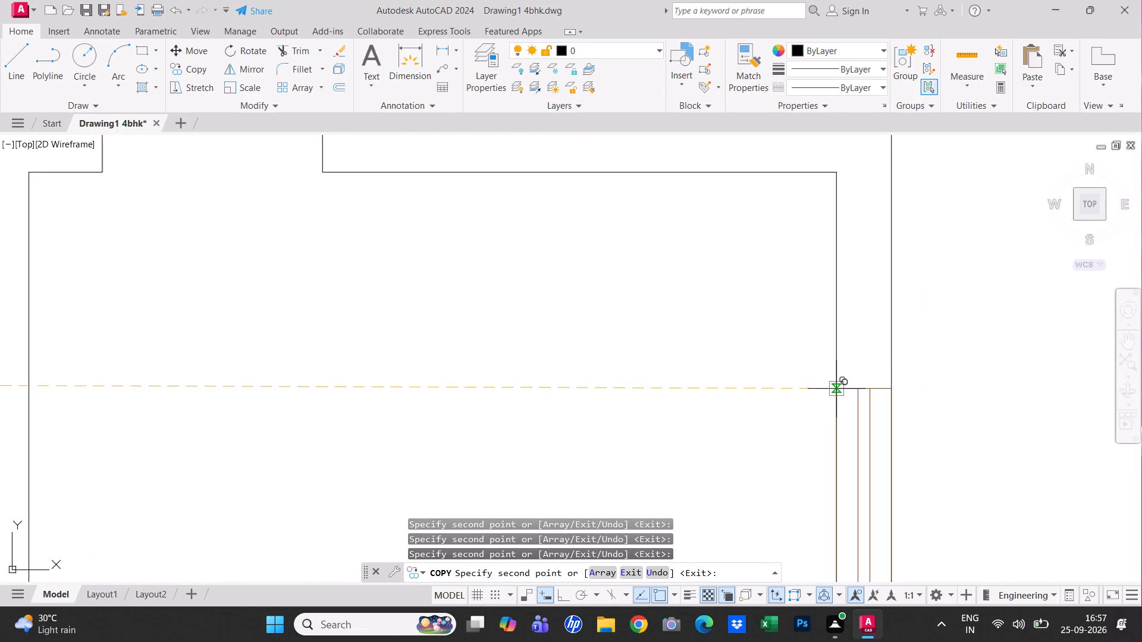
{"action": "left_click", "coordinate": [836, 389]}
Place a window copy in the second plan's outer right wall near the top corner, across from the staircase.
{"action": "middle_click_drag", "start_coordinate": [876, 378], "coordinate": [858, 443]}
{"action": "scroll", "coordinate": [859, 440], "scroll_direction": "down", "scroll_amount": 3}
{"action": "scroll", "coordinate": [854, 278], "scroll_direction": "up", "scroll_amount": 2}
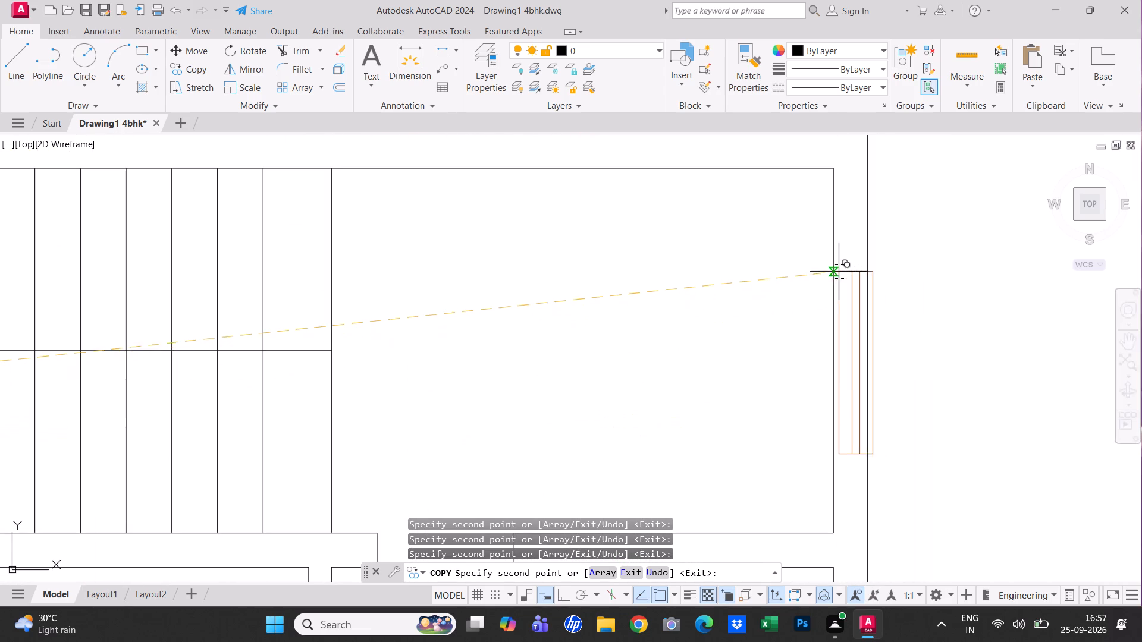
{"action": "left_click", "coordinate": [833, 267]}
{"action": "scroll", "coordinate": [932, 288], "scroll_direction": "down", "scroll_amount": 3}
{"action": "key", "text": "Escape"}
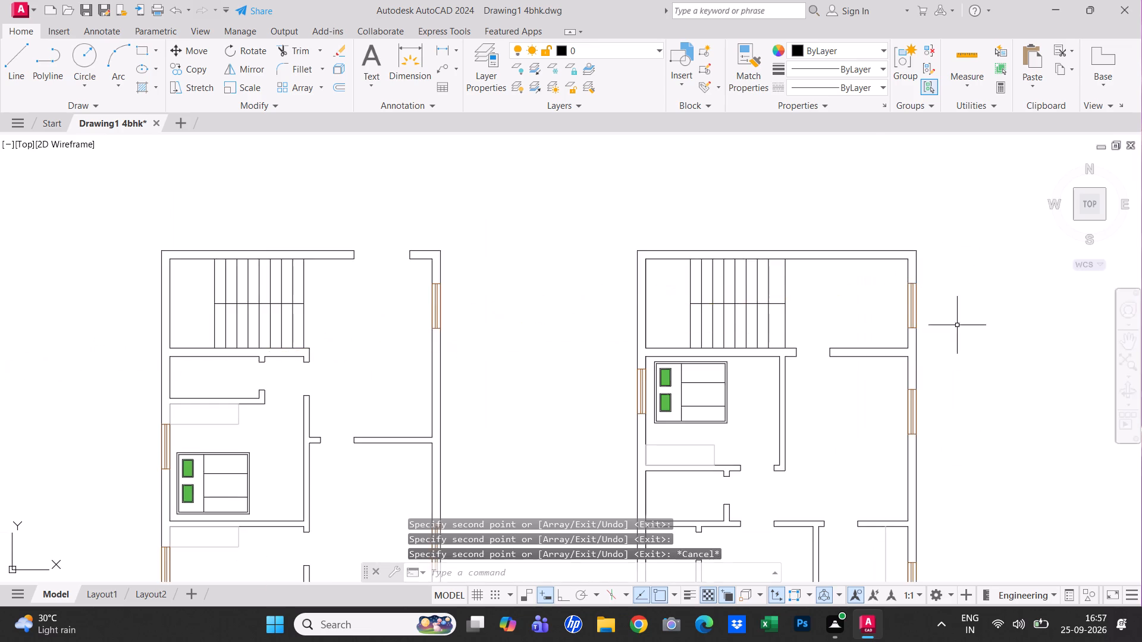
Rotate the spare window below the second plan's bottom wall by 270° so that it lies horizontally.
{"action": "middle_click_drag", "start_coordinate": [957, 325], "coordinate": [884, 149]}
{"action": "middle_click_drag", "start_coordinate": [880, 313], "coordinate": [849, 234]}
{"action": "scroll", "coordinate": [880, 336], "scroll_direction": "down", "scroll_amount": 1}
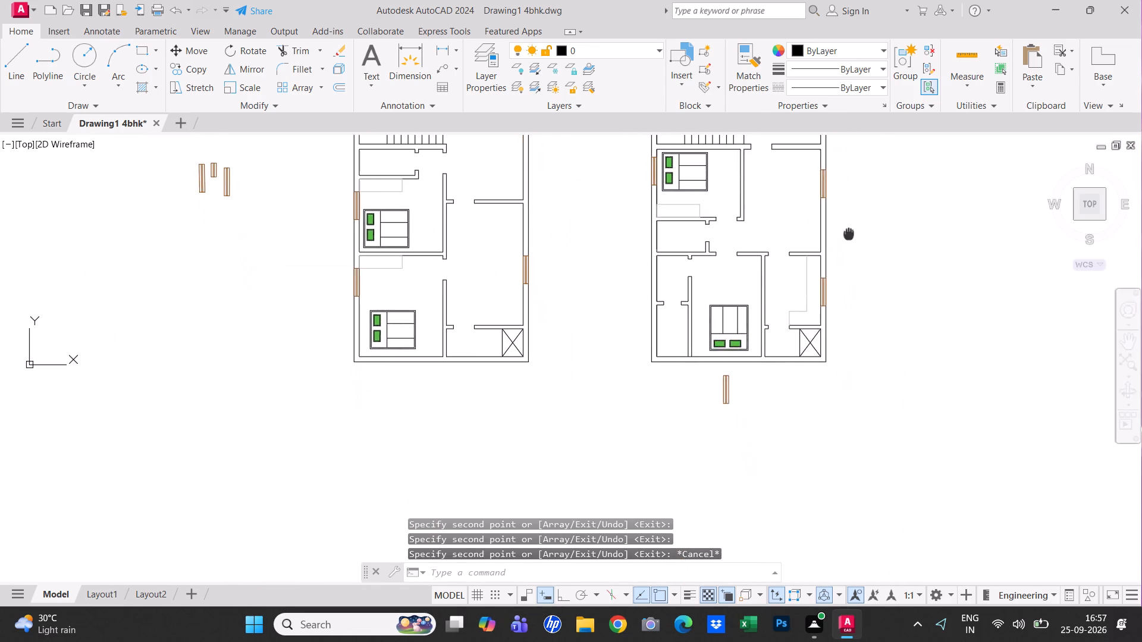
{"action": "key", "text": "Escape"}
{"action": "scroll", "coordinate": [692, 424], "scroll_direction": "up", "scroll_amount": 1}
{"action": "left_click", "coordinate": [772, 404]}
{"action": "left_click", "coordinate": [722, 333]}
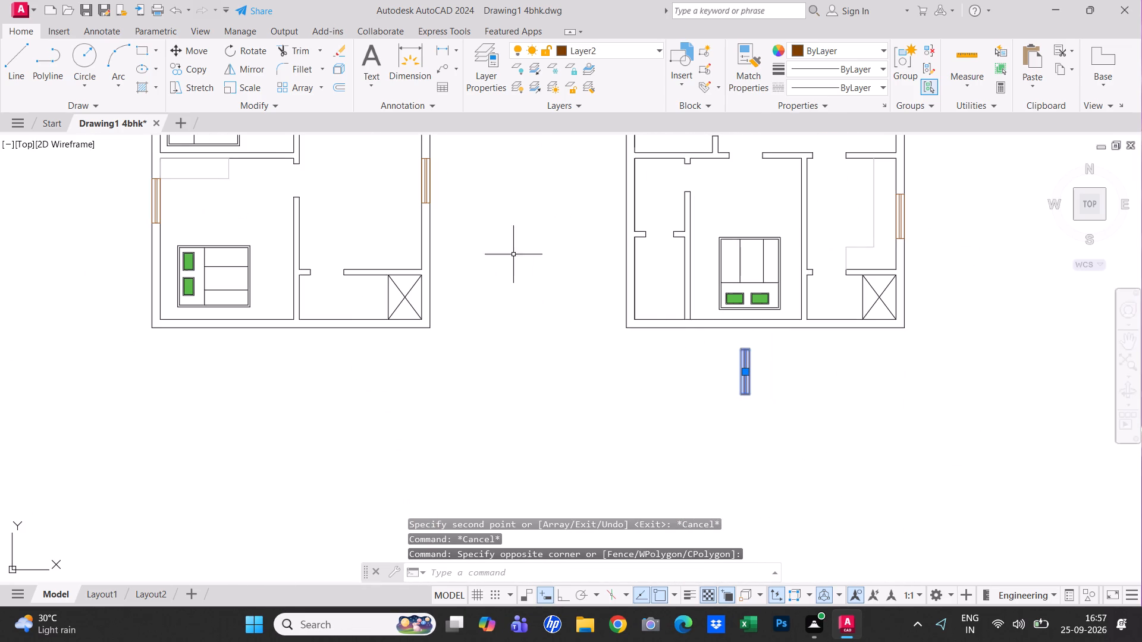
{"action": "left_click", "coordinate": [258, 57]}
{"action": "left_click", "coordinate": [519, 279]}
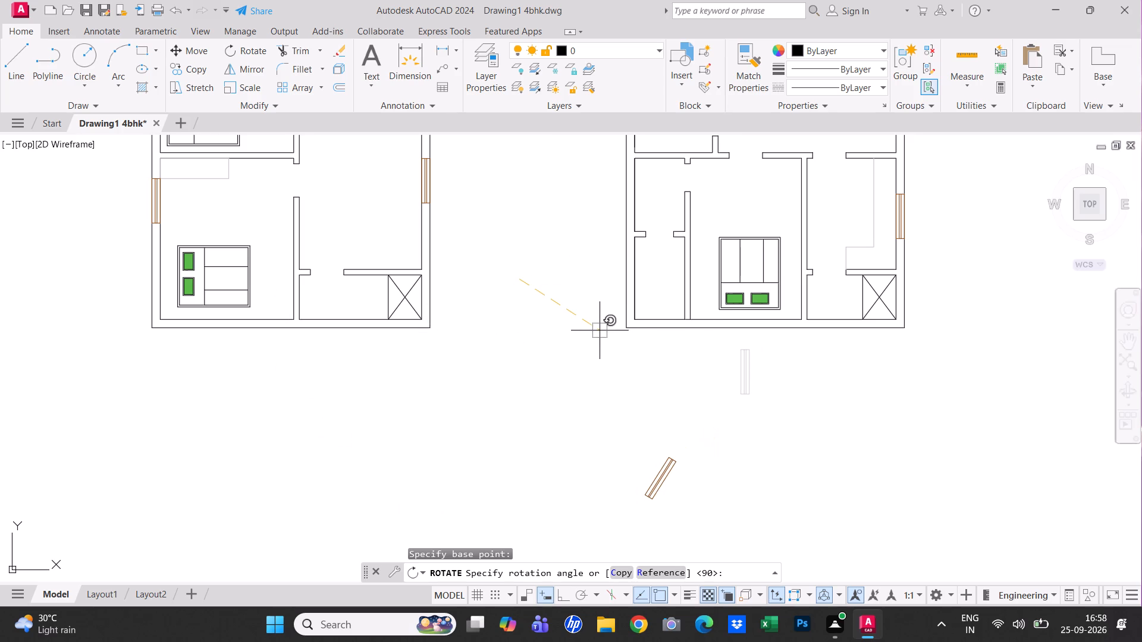
{"action": "key", "text": "F8"}
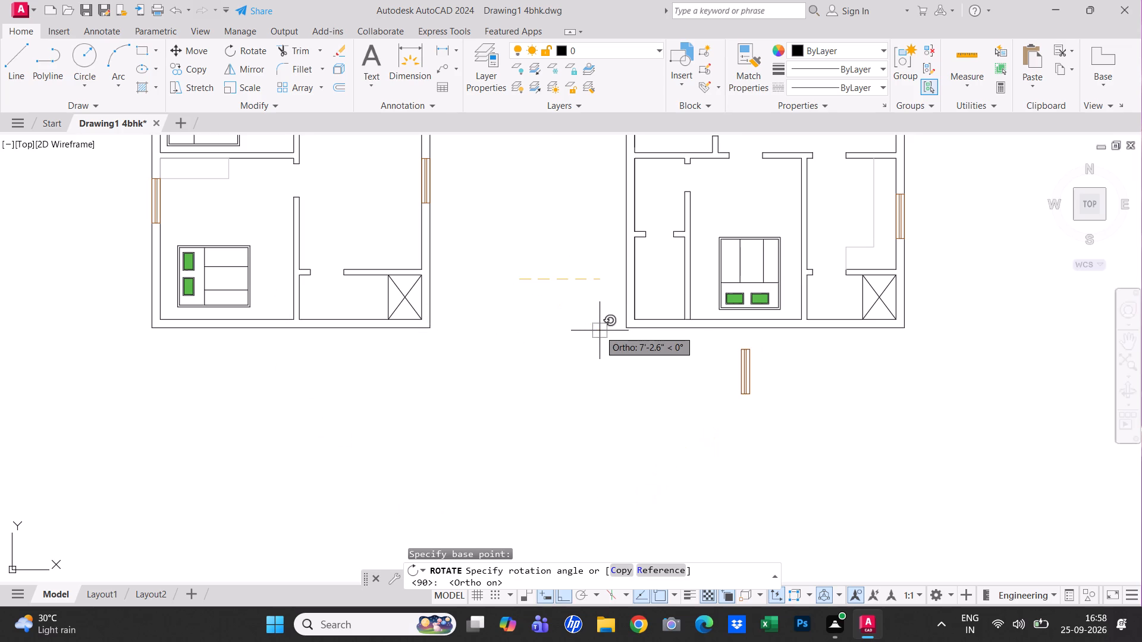
{"action": "left_click", "coordinate": [541, 388]}
Move the horizontal window into the second plan's bottom outer wall, directly below the lower bed.
{"action": "left_click", "coordinate": [519, 510]}
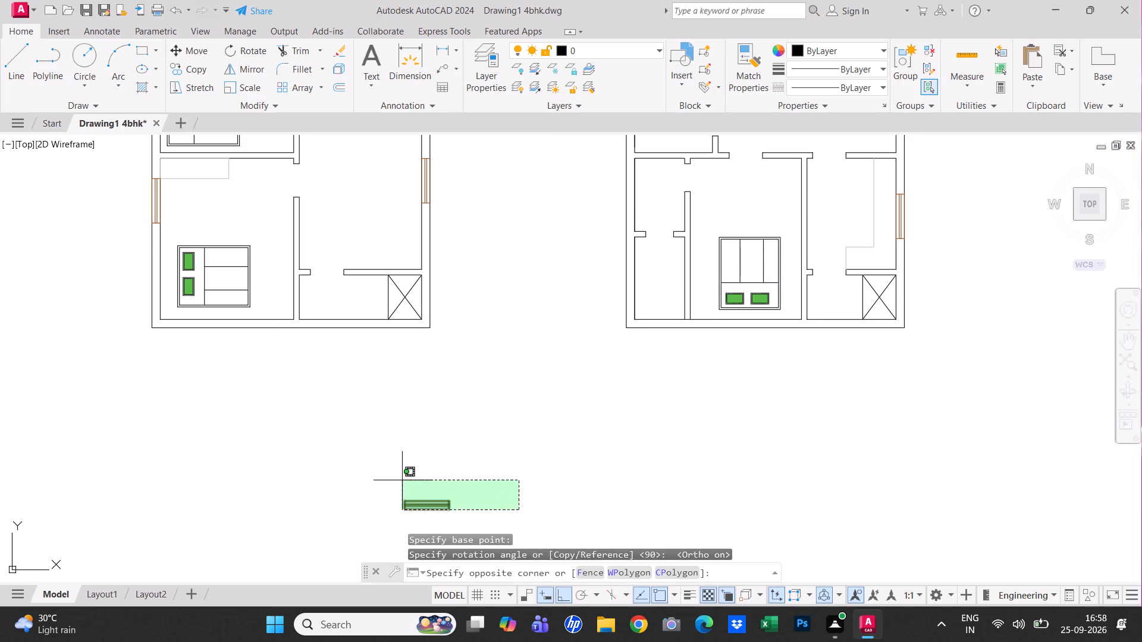
{"action": "left_click", "coordinate": [386, 476]}
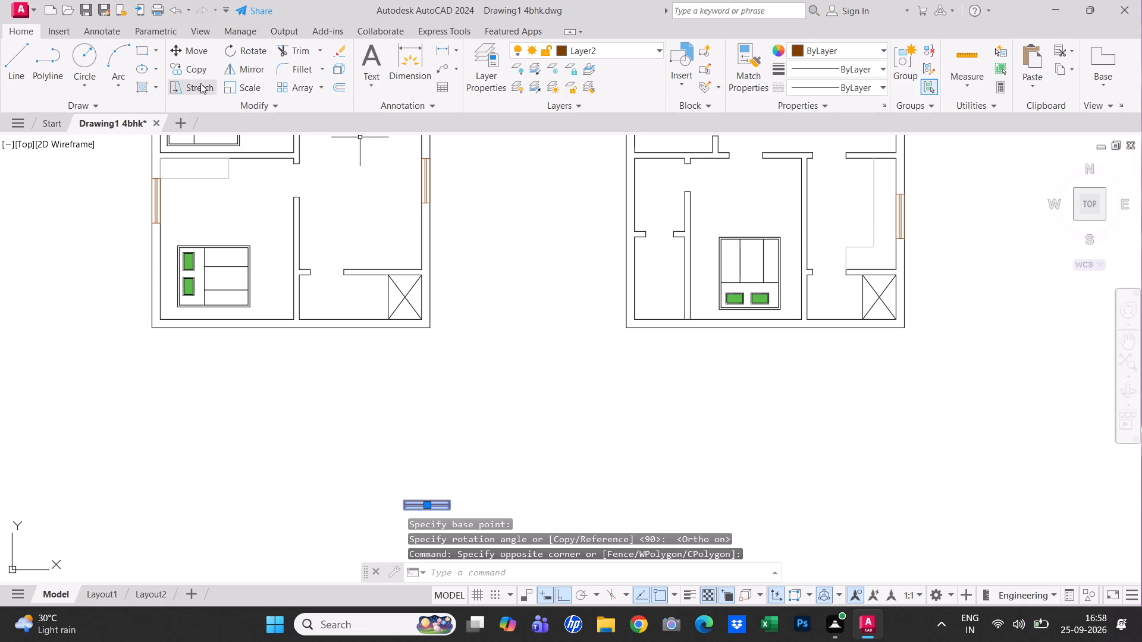
{"action": "left_click", "coordinate": [191, 66]}
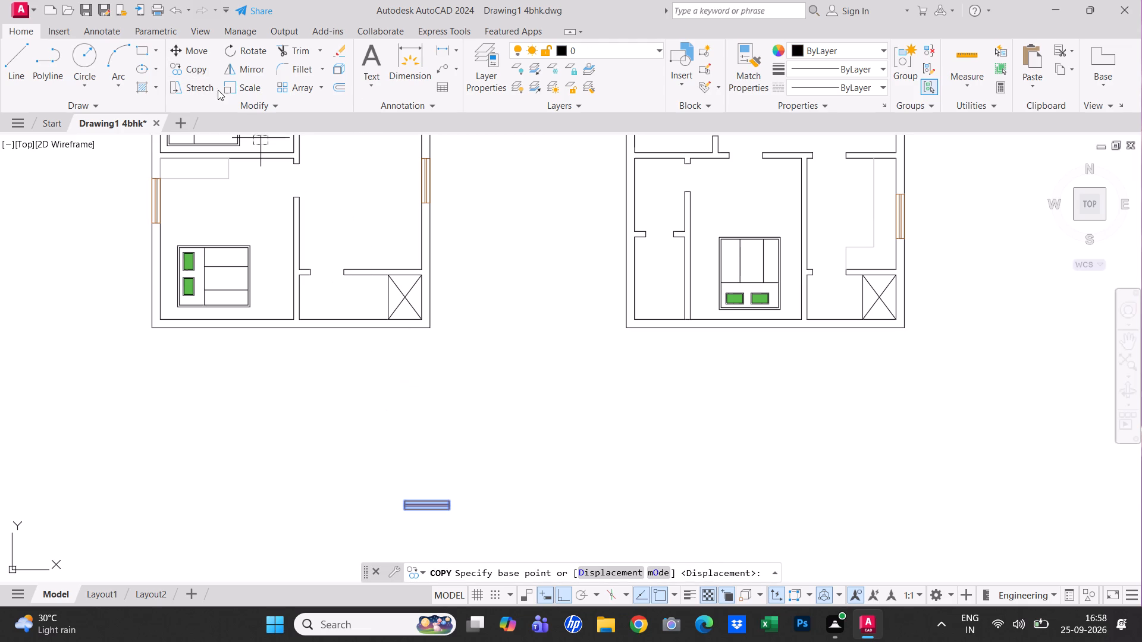
{"action": "left_click", "coordinate": [200, 51]}
{"action": "left_click", "coordinate": [507, 541]}
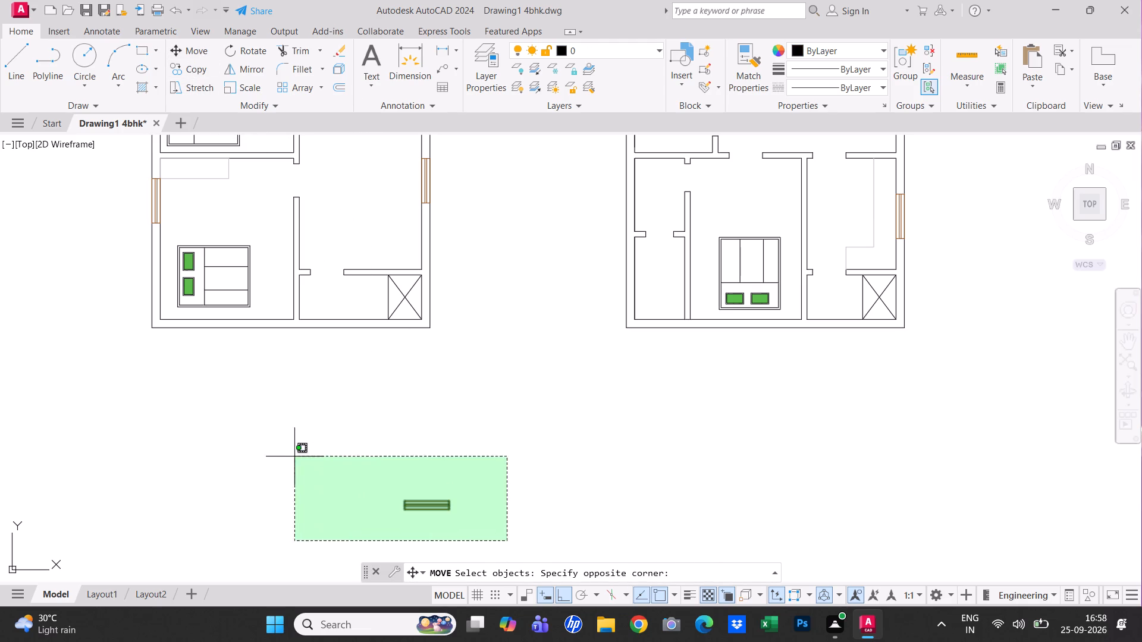
{"action": "left_click", "coordinate": [292, 454]}
{"action": "key", "text": "space"}
{"action": "scroll", "coordinate": [412, 500], "scroll_direction": "up", "scroll_amount": 3}
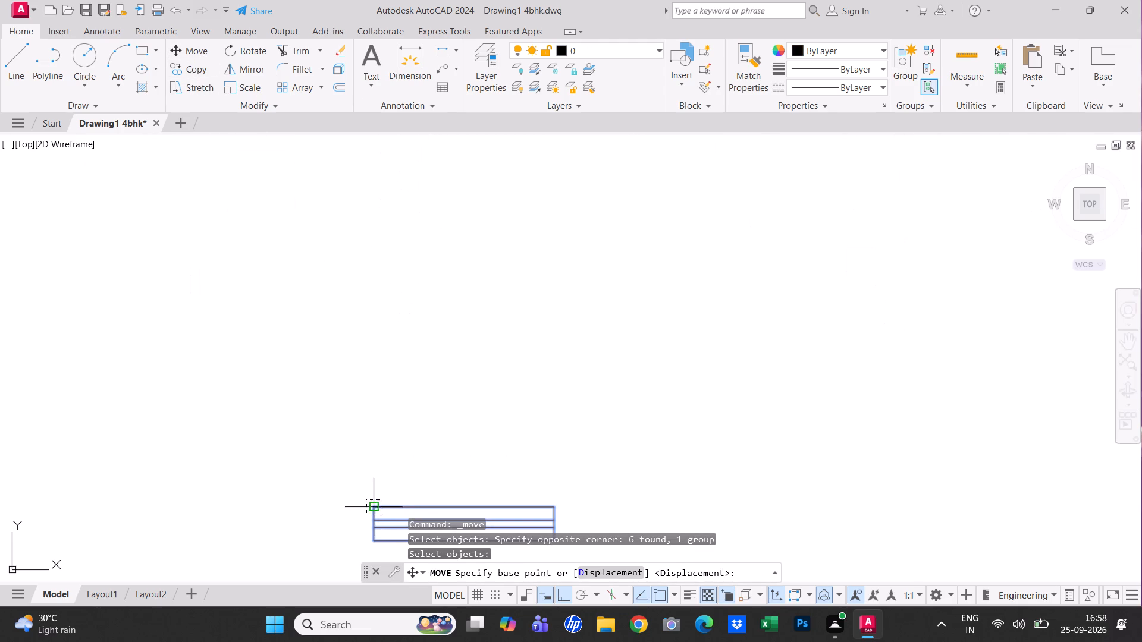
{"action": "left_click", "coordinate": [371, 506]}
{"action": "scroll", "coordinate": [768, 392], "scroll_direction": "down", "scroll_amount": 2}
{"action": "middle_click_drag", "start_coordinate": [760, 408], "coordinate": [755, 418]}
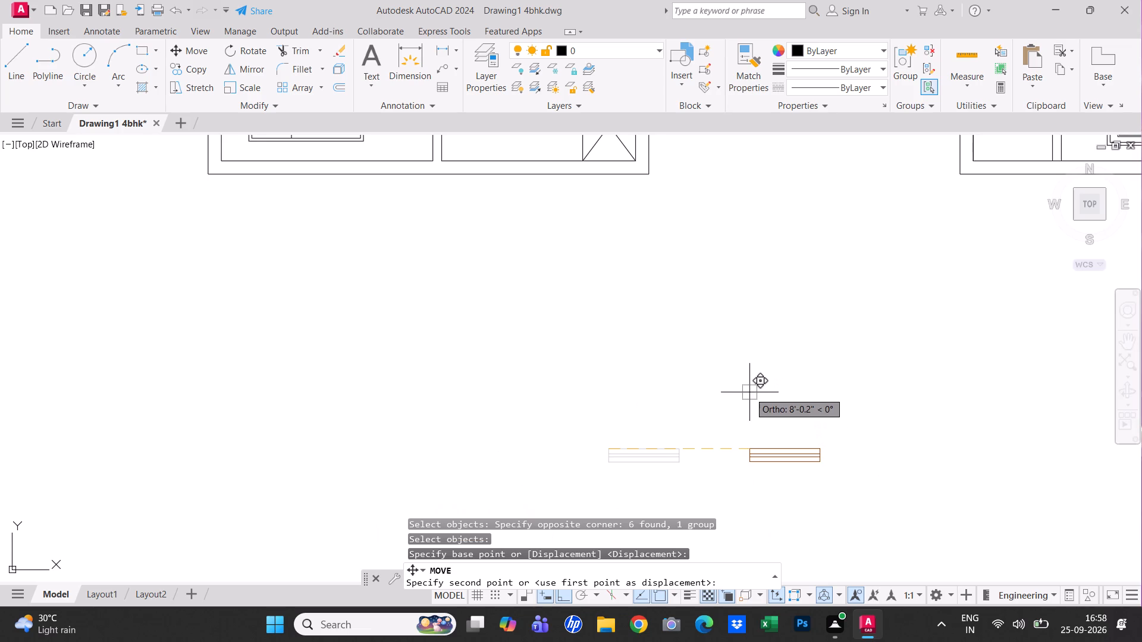
{"action": "key", "text": "F8"}
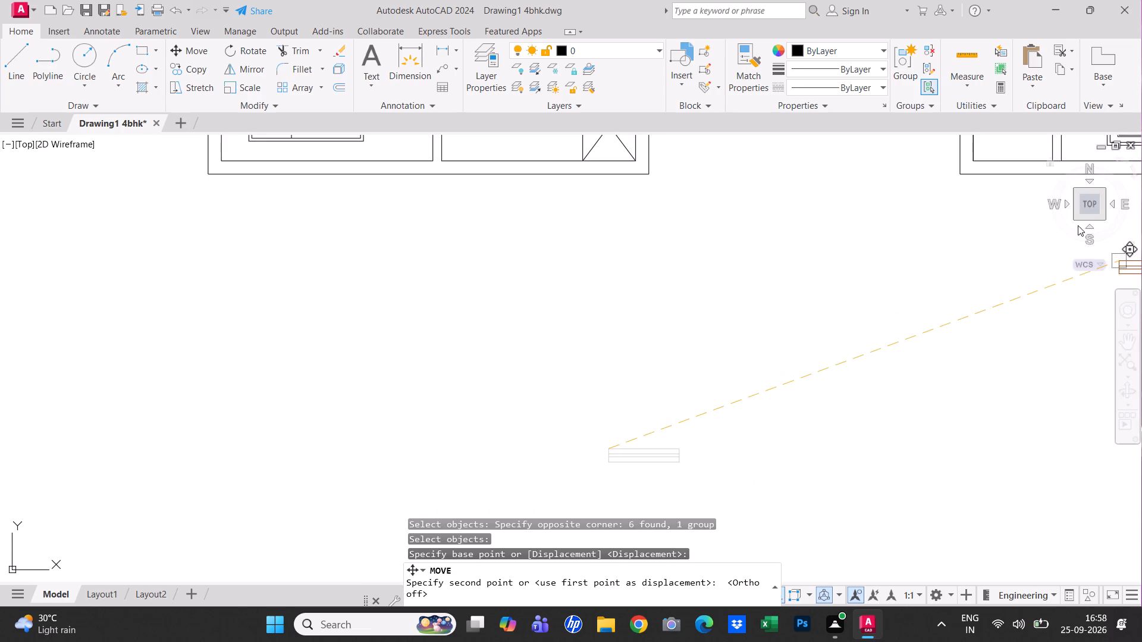
{"action": "middle_click_drag", "start_coordinate": [1058, 222], "coordinate": [632, 385]}
{"action": "scroll", "coordinate": [697, 317], "scroll_direction": "up", "scroll_amount": 2}
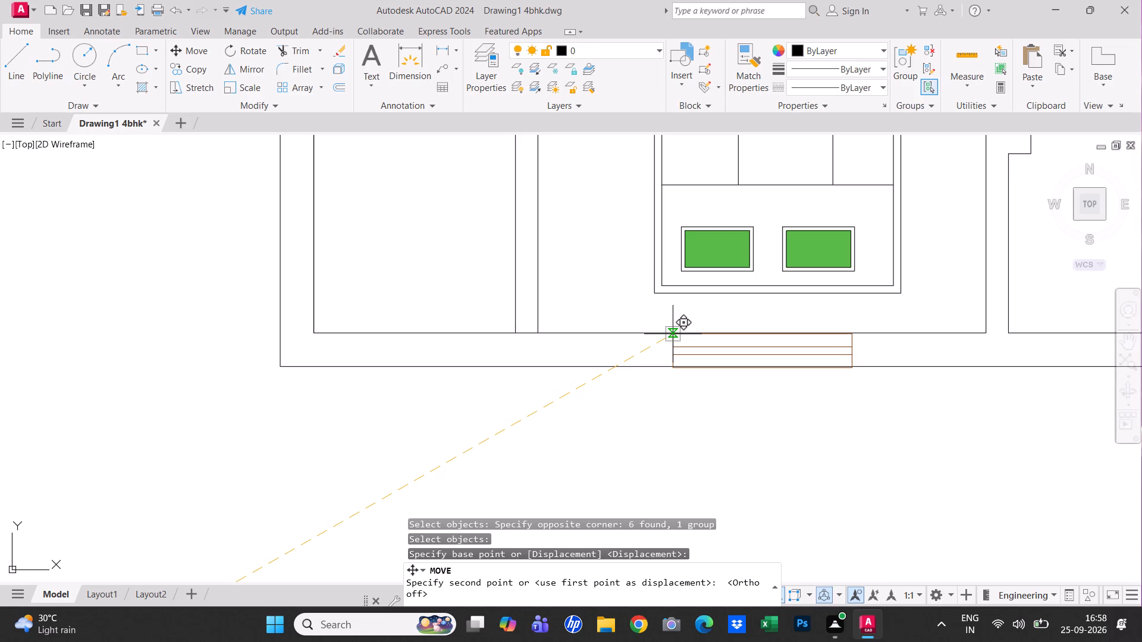
{"action": "scroll", "coordinate": [673, 332], "scroll_direction": "up", "scroll_amount": 2}
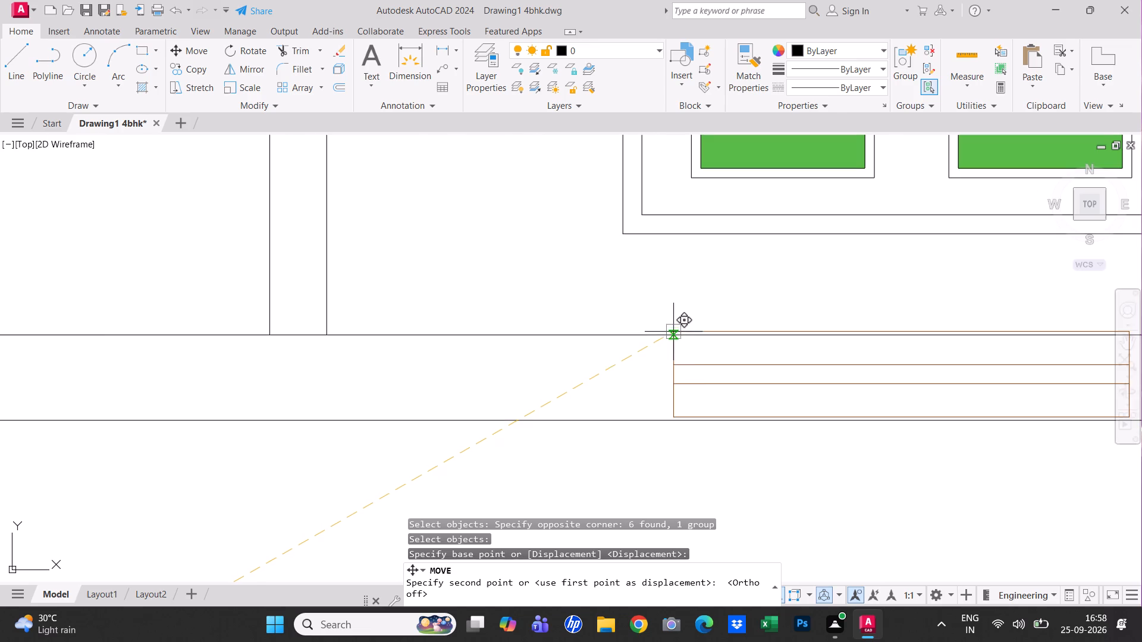
{"action": "left_click", "coordinate": [683, 333]}
{"action": "key", "text": "Escape"}
Trim the inner bottom wall line between the two partition lines to the left of the second plan's lower bed.
{"action": "scroll", "coordinate": [585, 338], "scroll_direction": "down", "scroll_amount": 1}
{"action": "middle_click_drag", "start_coordinate": [638, 348], "coordinate": [700, 366]}
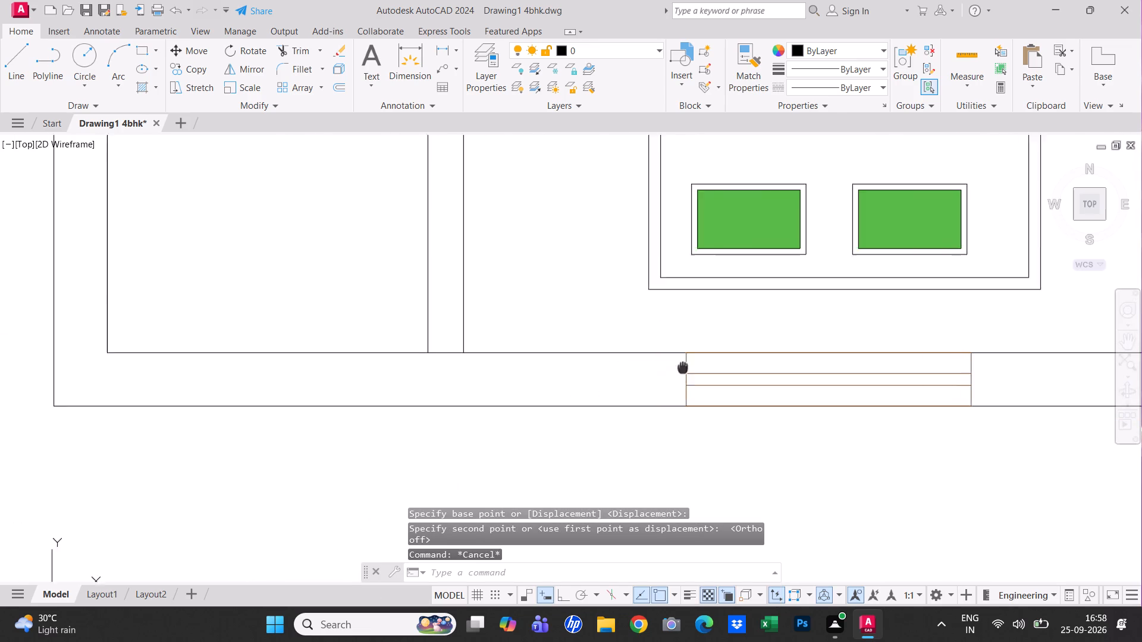
{"action": "middle_click_drag", "start_coordinate": [700, 366], "coordinate": [717, 366]}
{"action": "key", "text": "t"}
{"action": "key", "text": "r"}
{"action": "key", "text": "space"}
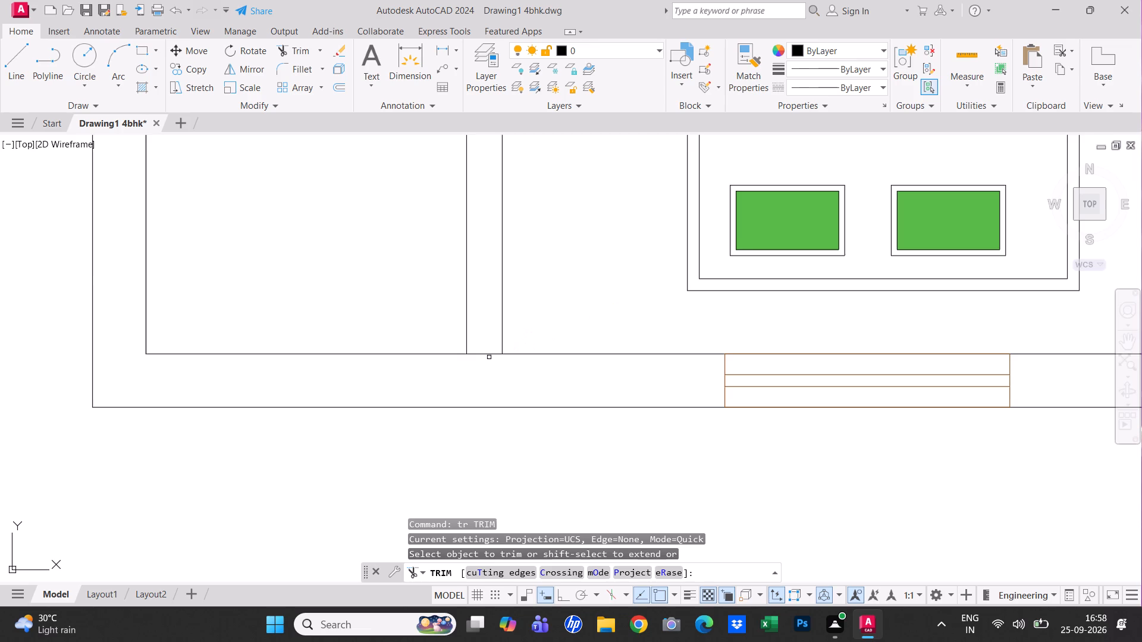
{"action": "left_click", "coordinate": [491, 353]}
{"action": "key", "text": "Escape"}
Copy the shortest of the three spare windows to the first plan's outer left wall, at the small room below the staircase.
{"action": "scroll", "coordinate": [496, 377], "scroll_direction": "down", "scroll_amount": 3}
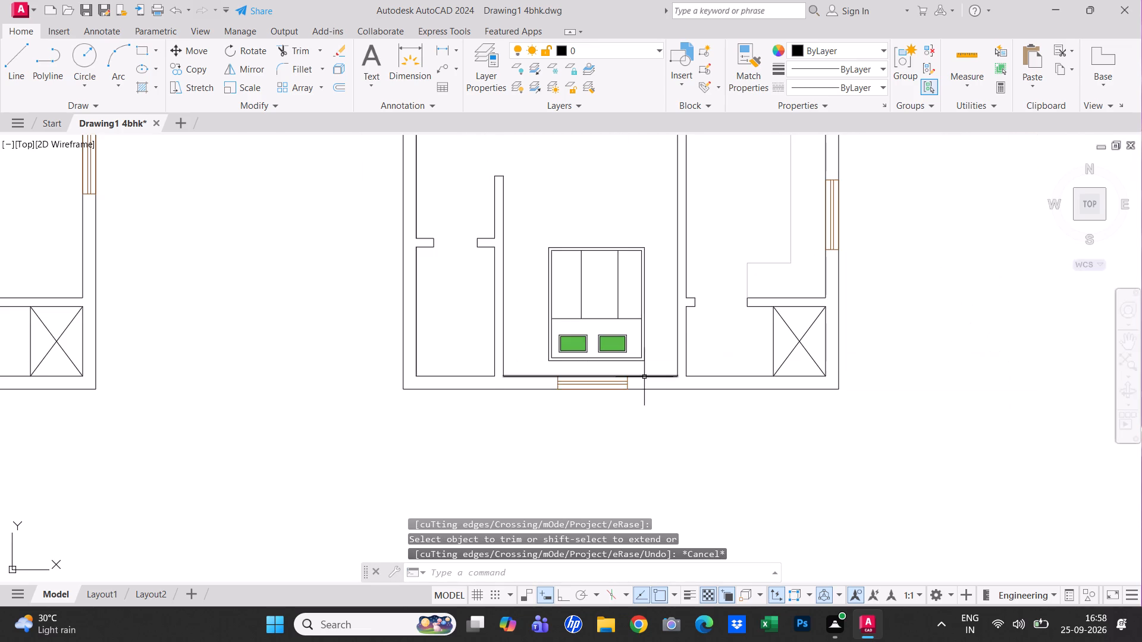
{"action": "scroll", "coordinate": [645, 377], "scroll_direction": "down", "scroll_amount": 1}
{"action": "middle_click_drag", "start_coordinate": [713, 366], "coordinate": [881, 410]}
{"action": "key", "text": "Escape"}
{"action": "scroll", "coordinate": [882, 410], "scroll_direction": "down", "scroll_amount": 1}
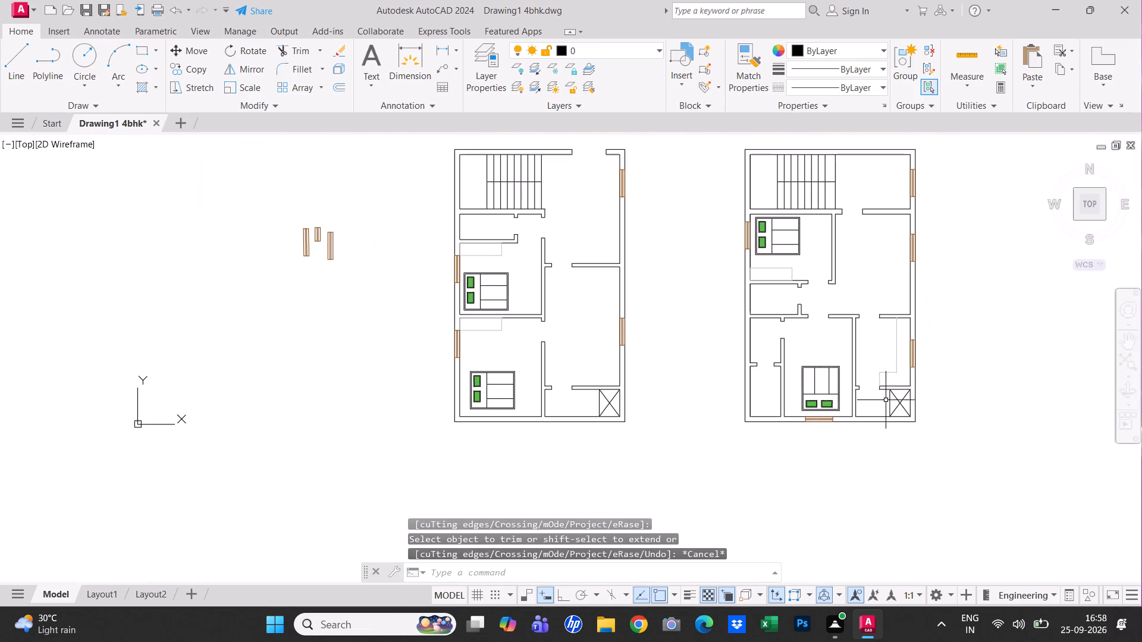
{"action": "scroll", "coordinate": [321, 228], "scroll_direction": "up", "scroll_amount": 2}
{"action": "left_click", "coordinate": [322, 268]}
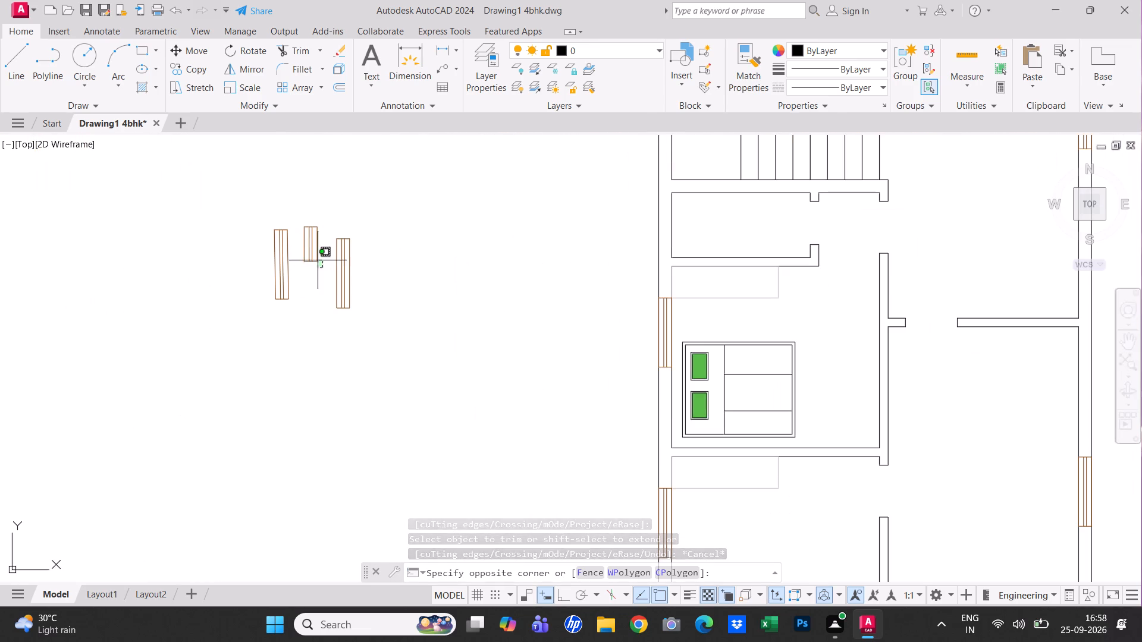
{"action": "left_click", "coordinate": [300, 213]}
{"action": "left_click", "coordinate": [201, 67]}
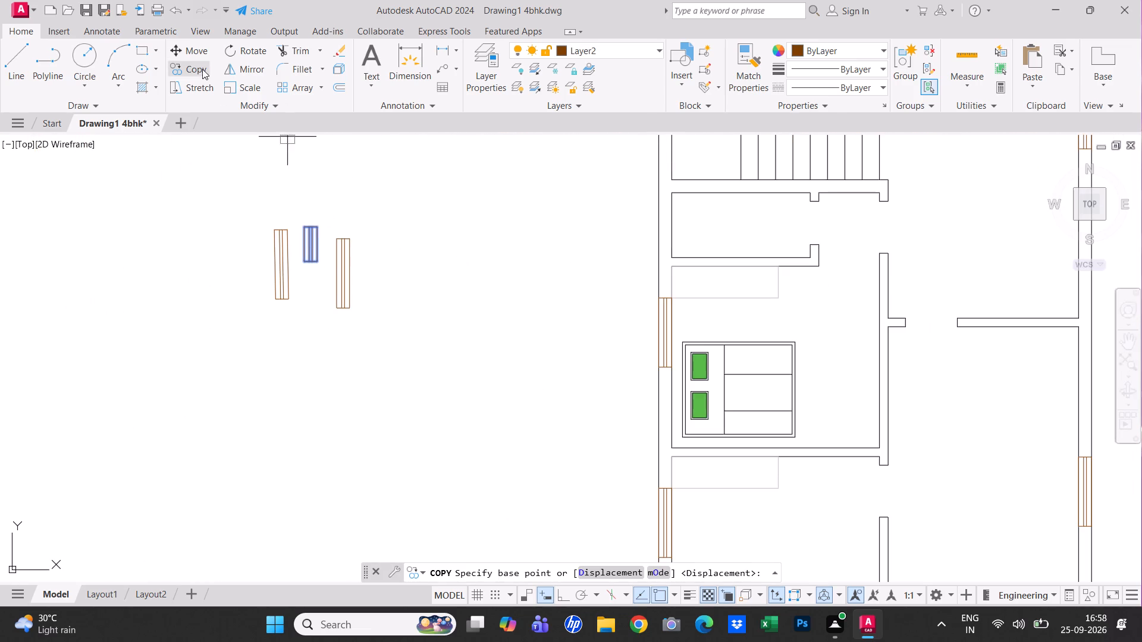
{"action": "left_click", "coordinate": [318, 231]}
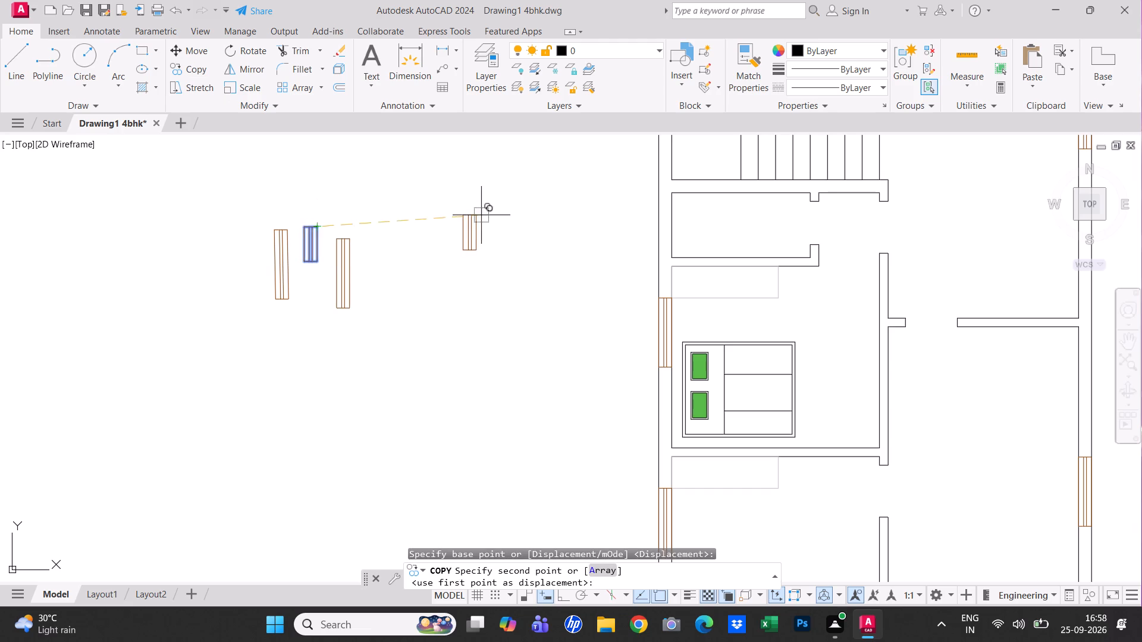
{"action": "middle_click_drag", "start_coordinate": [514, 284], "coordinate": [404, 350]}
{"action": "scroll", "coordinate": [543, 266], "scroll_direction": "up", "scroll_amount": 1}
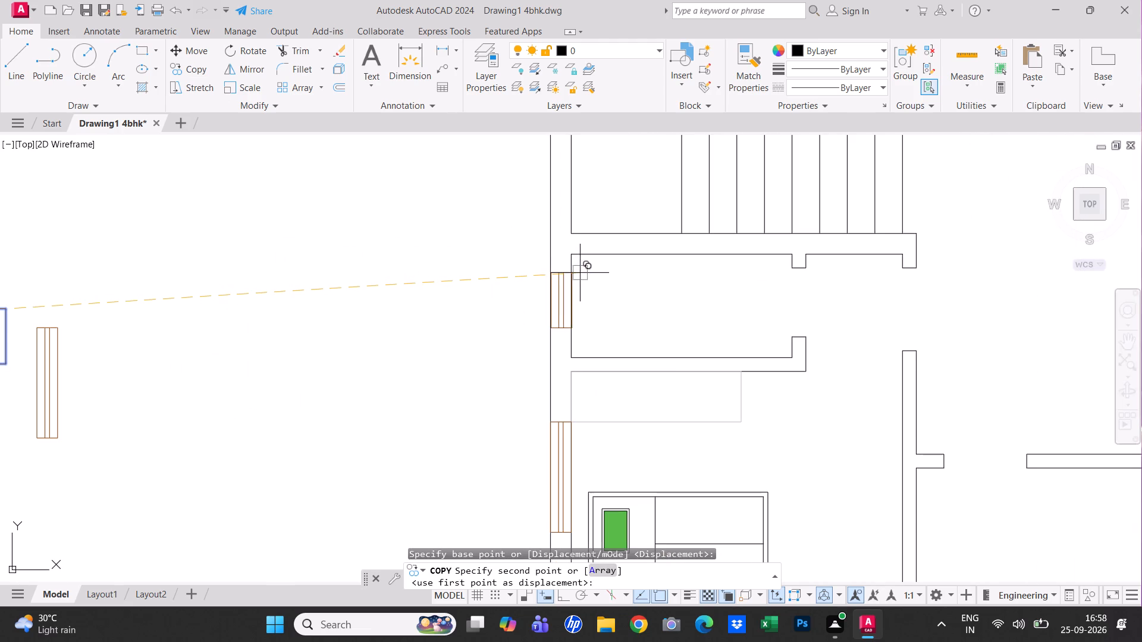
{"action": "scroll", "coordinate": [575, 273], "scroll_direction": "up", "scroll_amount": 4}
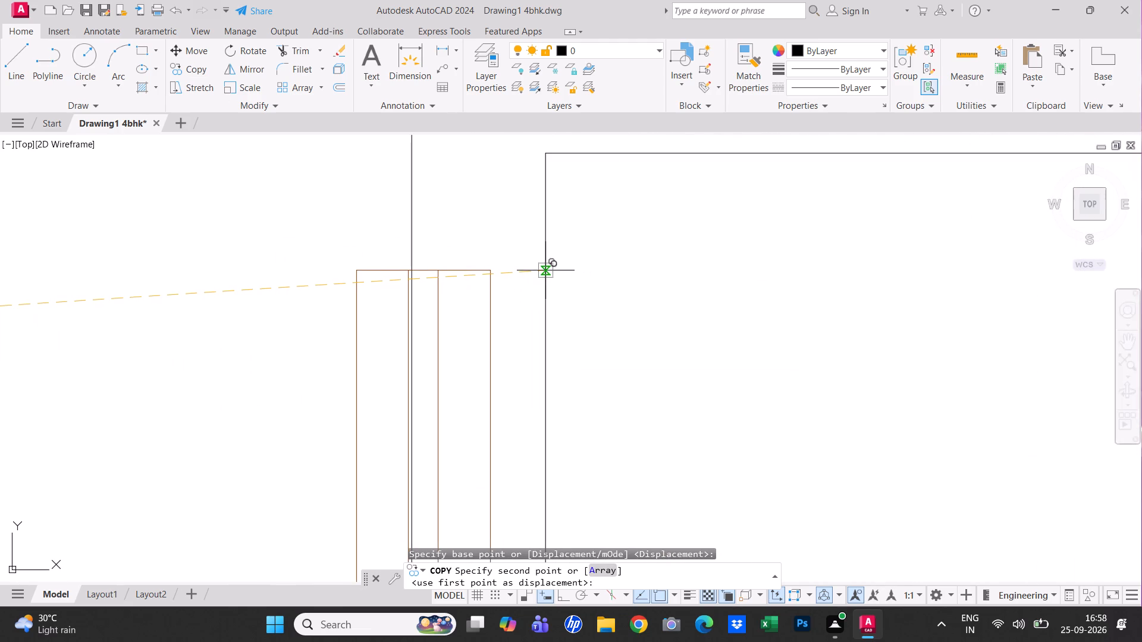
{"action": "left_click", "coordinate": [545, 270]}
{"action": "key", "text": "Escape"}
Move the copied small window so its inner edge aligns with the inner face of the first plan's left wall.
{"action": "middle_click_drag", "start_coordinate": [673, 288], "coordinate": [699, 253]}
{"action": "scroll", "coordinate": [698, 253], "scroll_direction": "down", "scroll_amount": 1}
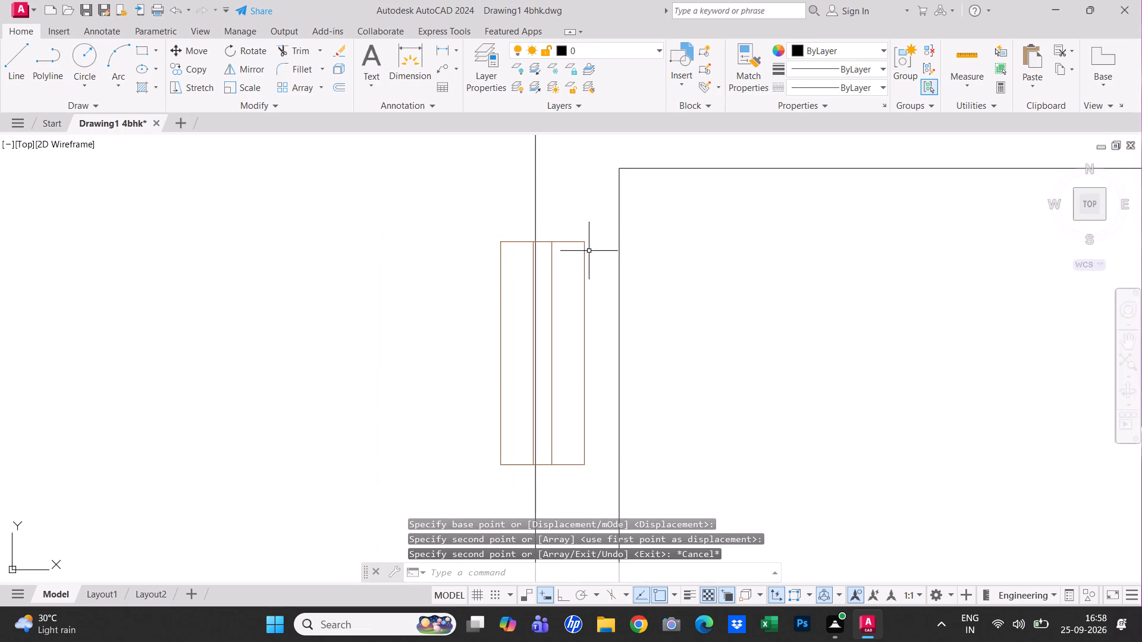
{"action": "left_click", "coordinate": [553, 251]}
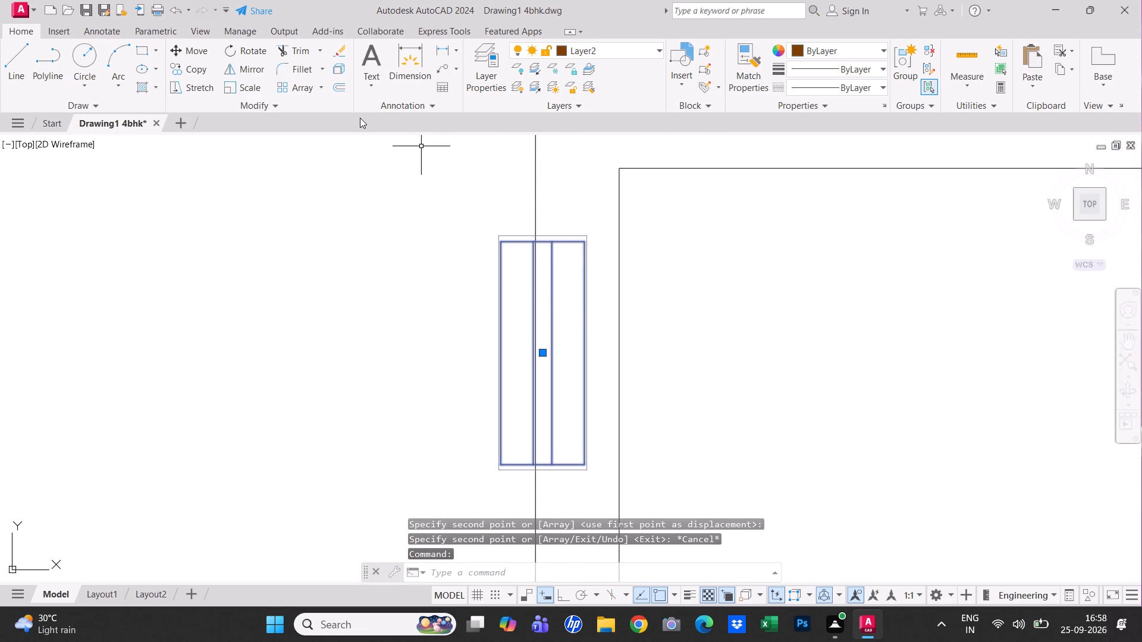
{"action": "left_click", "coordinate": [192, 53]}
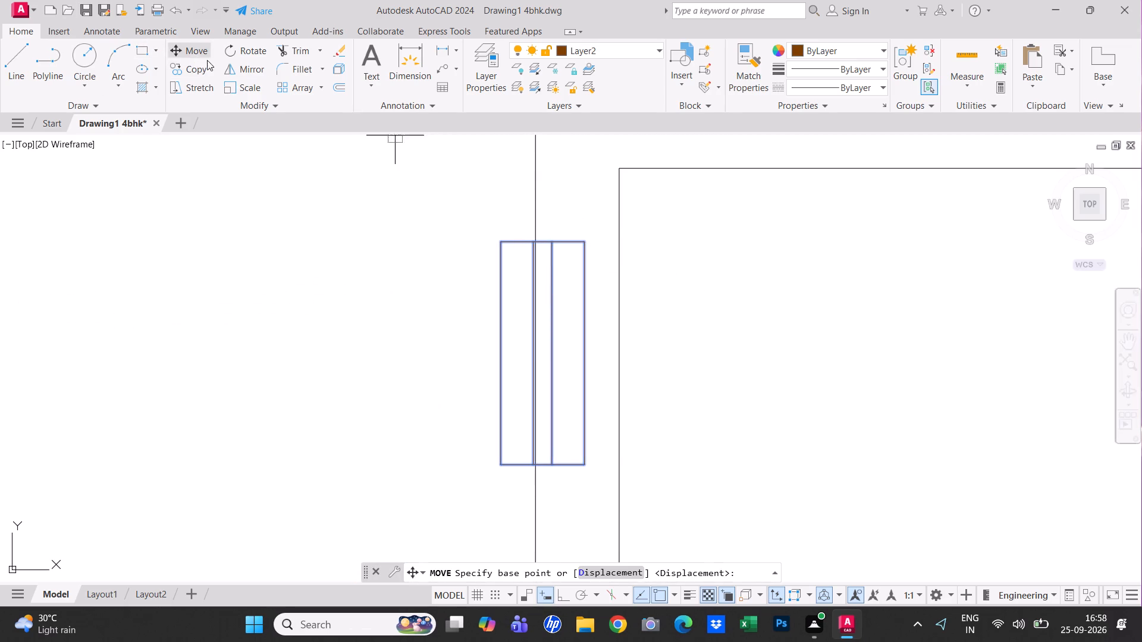
{"action": "left_click", "coordinate": [582, 241]}
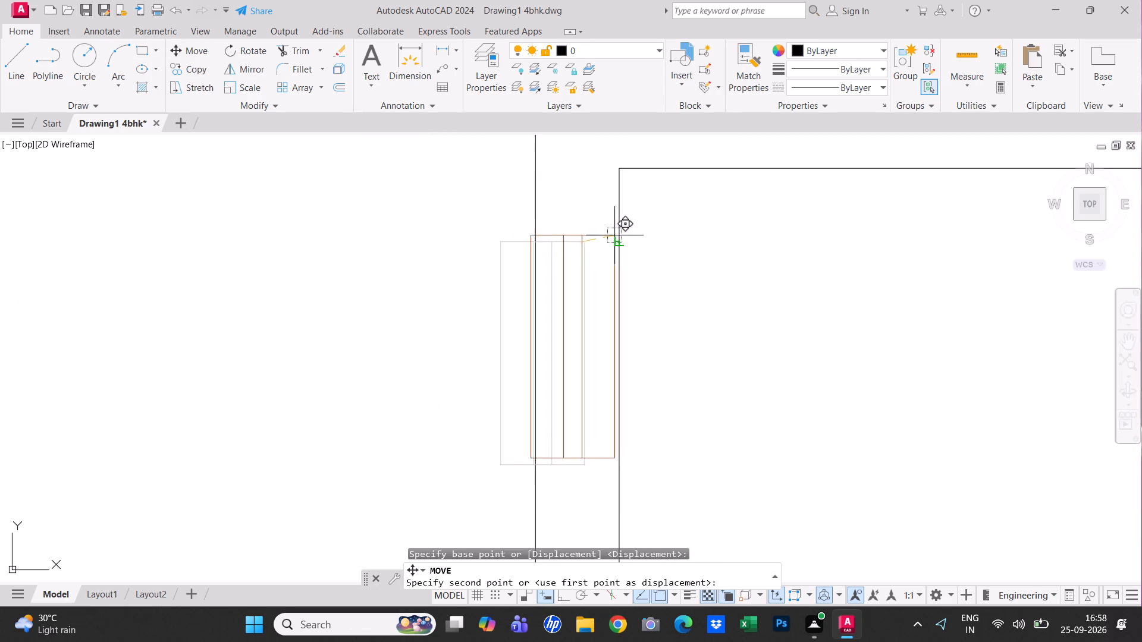
{"action": "left_click", "coordinate": [619, 243]}
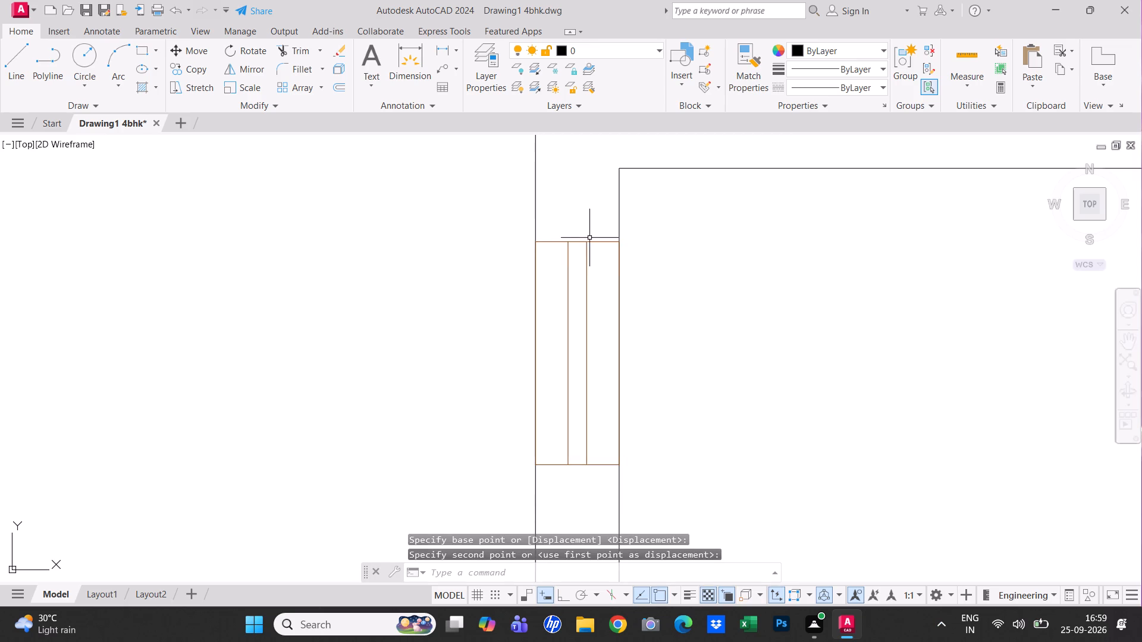
{"action": "key", "text": "Escape"}
Copy the small window into the second plan's outer left wall, once in each of the two small rooms beside the lower bedroom.
{"action": "left_click", "coordinate": [588, 243]}
{"action": "left_click", "coordinate": [202, 67]}
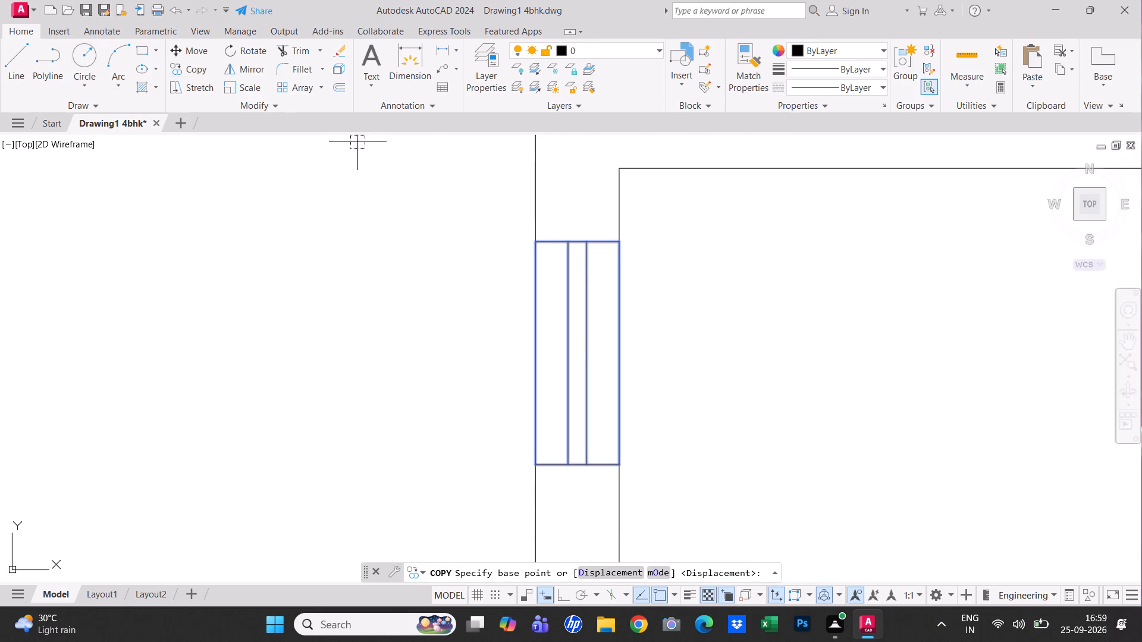
{"action": "left_click", "coordinate": [618, 244]}
{"action": "scroll", "coordinate": [236, 213], "scroll_direction": "down", "scroll_amount": 5}
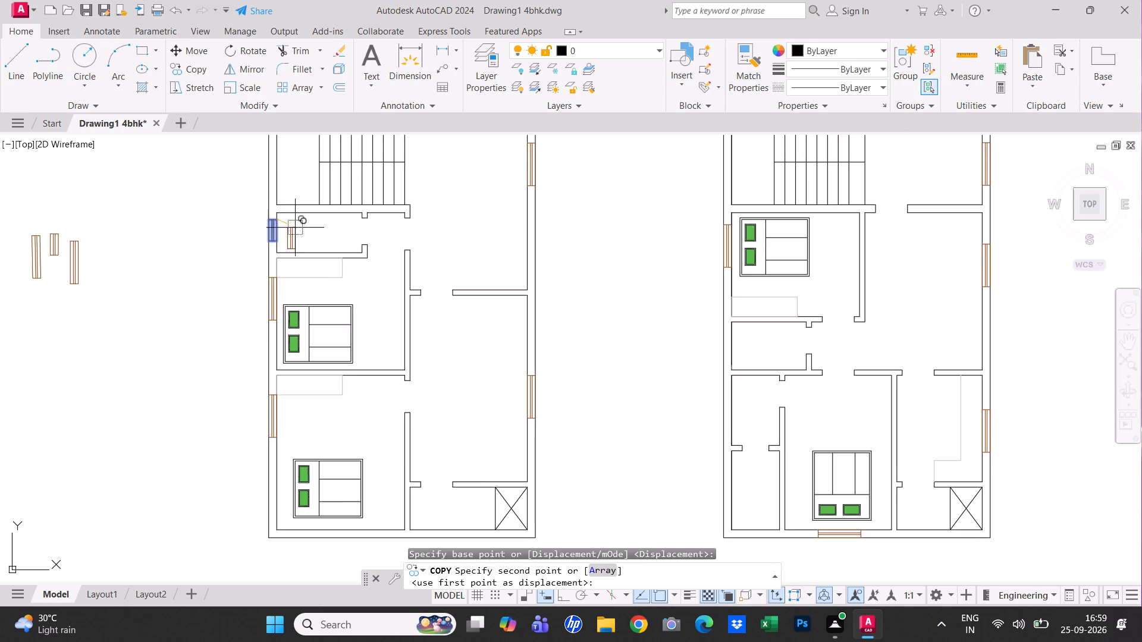
{"action": "scroll", "coordinate": [313, 240], "scroll_direction": "down", "scroll_amount": 2}
{"action": "scroll", "coordinate": [493, 340], "scroll_direction": "up", "scroll_amount": 1}
{"action": "scroll", "coordinate": [472, 273], "scroll_direction": "up", "scroll_amount": 3}
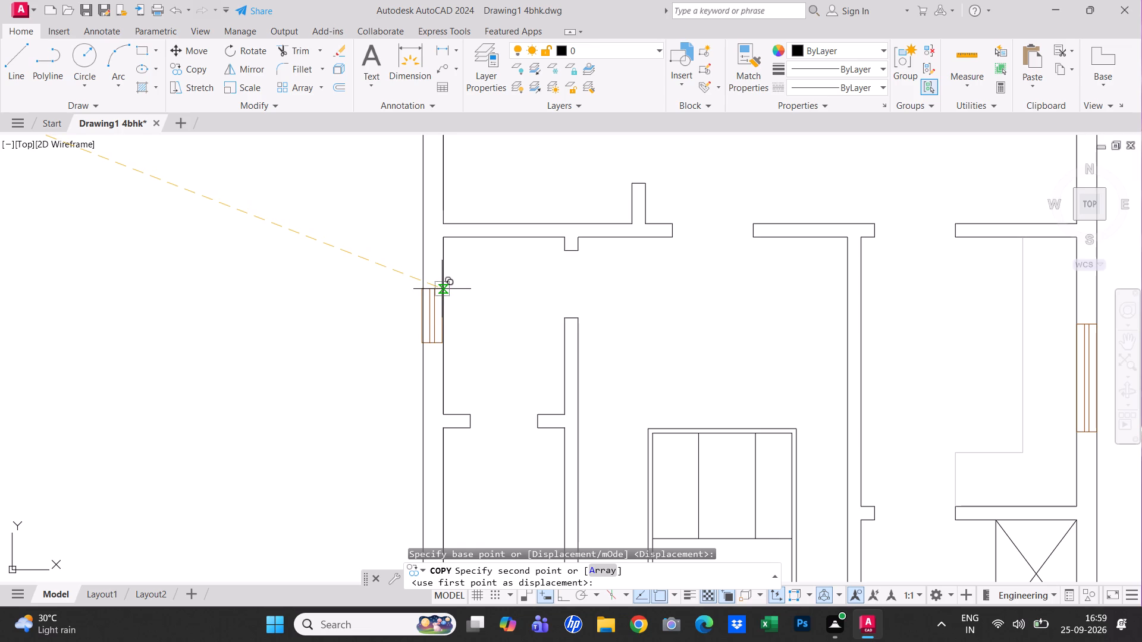
{"action": "scroll", "coordinate": [442, 289], "scroll_direction": "up", "scroll_amount": 3}
{"action": "left_click", "coordinate": [435, 284]}
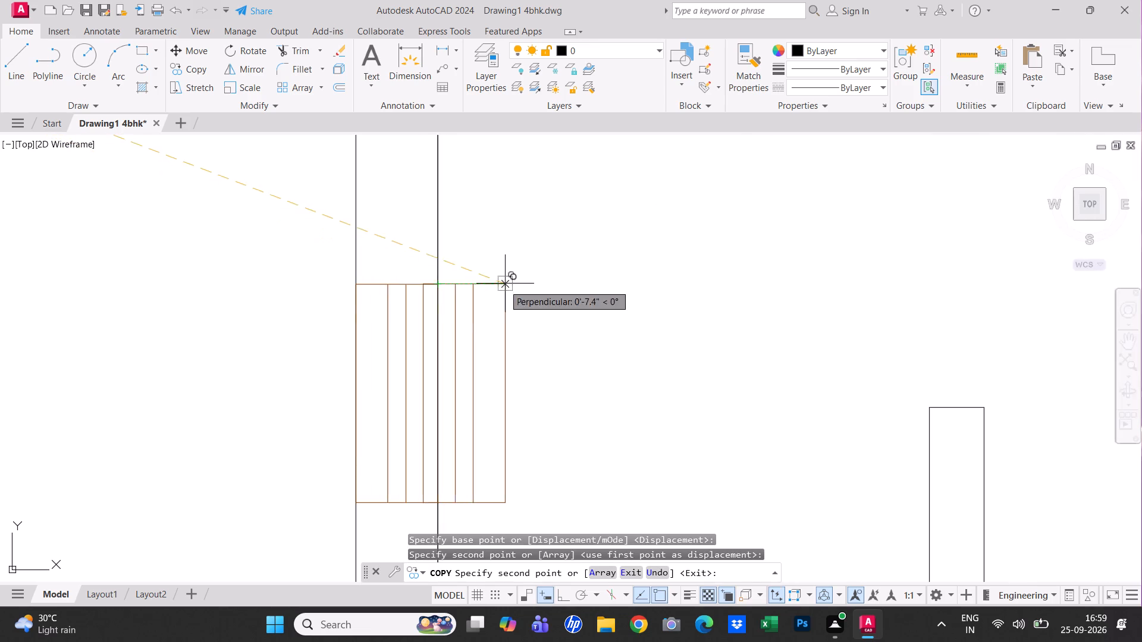
{"action": "scroll", "coordinate": [498, 291], "scroll_direction": "down", "scroll_amount": 5}
{"action": "middle_click_drag", "start_coordinate": [498, 291], "coordinate": [483, 254]}
{"action": "scroll", "coordinate": [456, 350], "scroll_direction": "up", "scroll_amount": 2}
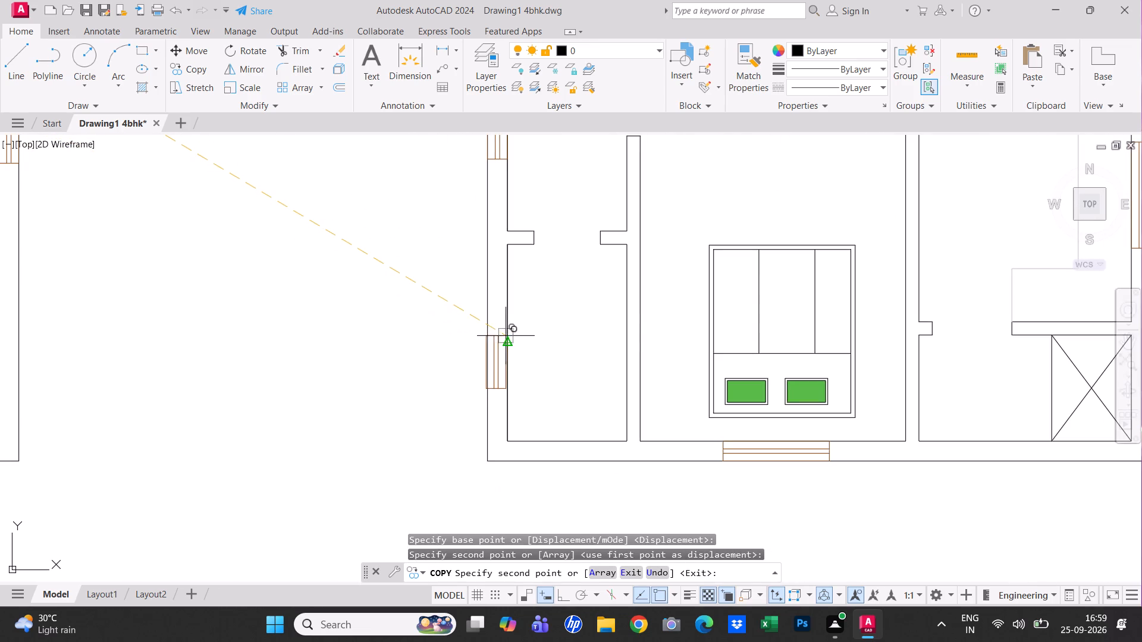
{"action": "left_click", "coordinate": [506, 339]}
{"action": "scroll", "coordinate": [564, 287], "scroll_direction": "down", "scroll_amount": 1}
{"action": "middle_click_drag", "start_coordinate": [555, 292], "coordinate": [475, 313]}
{"action": "scroll", "coordinate": [475, 313], "scroll_direction": "down", "scroll_amount": 1}
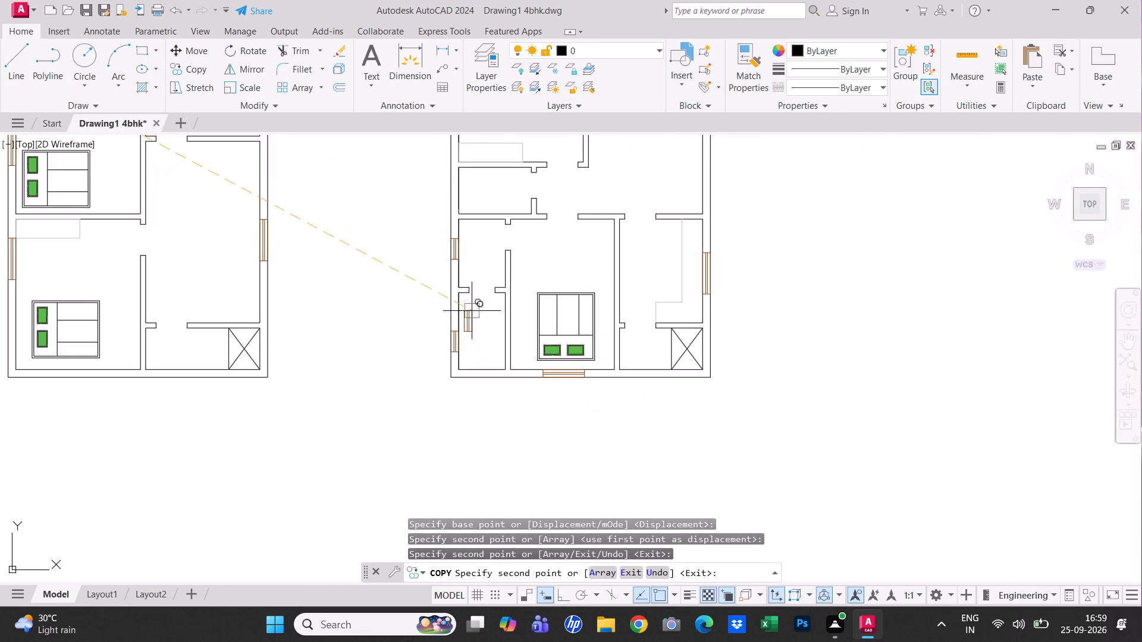
Place another copy of the small window in the second plan's outer left wall, at the small room below the upper bedroom.
{"action": "middle_click_drag", "start_coordinate": [473, 303], "coordinate": [521, 410]}
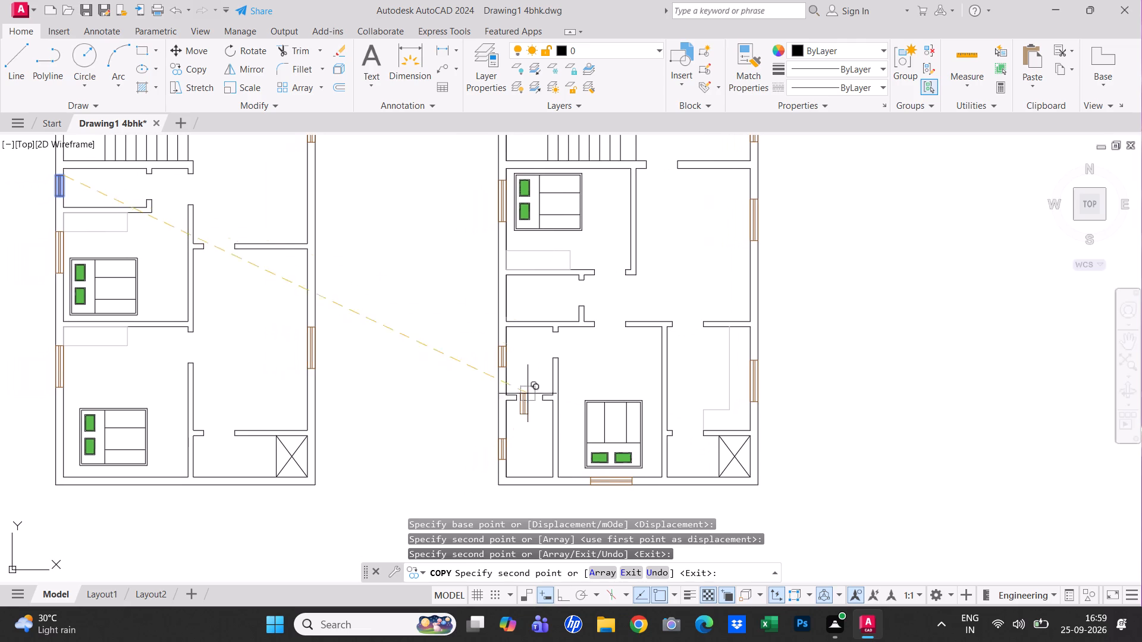
{"action": "scroll", "coordinate": [505, 284], "scroll_direction": "up", "scroll_amount": 1}
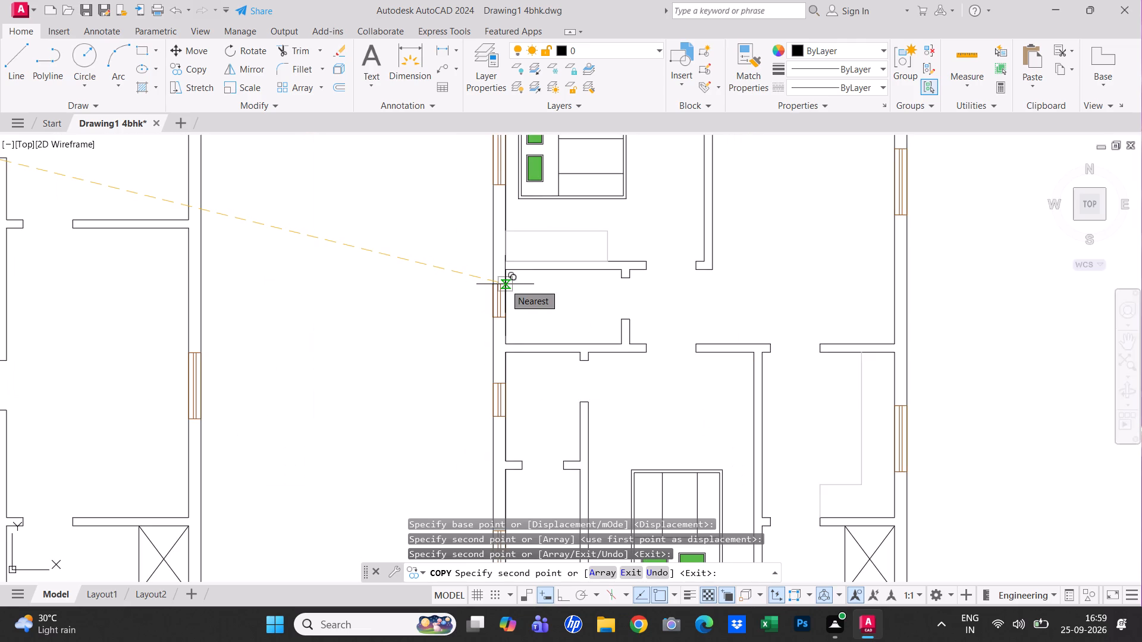
{"action": "left_click", "coordinate": [505, 284]}
{"action": "key", "text": "Escape"}
{"action": "scroll", "coordinate": [570, 302], "scroll_direction": "down", "scroll_amount": 1}
{"action": "middle_click_drag", "start_coordinate": [570, 309], "coordinate": [656, 321]}
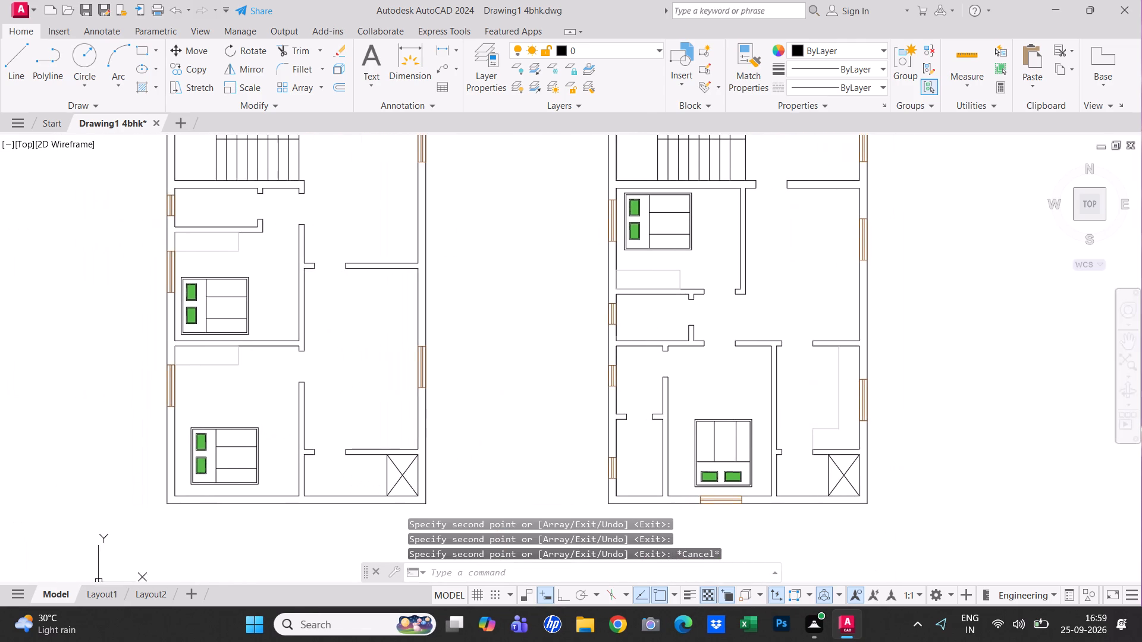
{"action": "middle_click_drag", "start_coordinate": [603, 326], "coordinate": [721, 345]}
{"action": "key", "text": "Escape"}
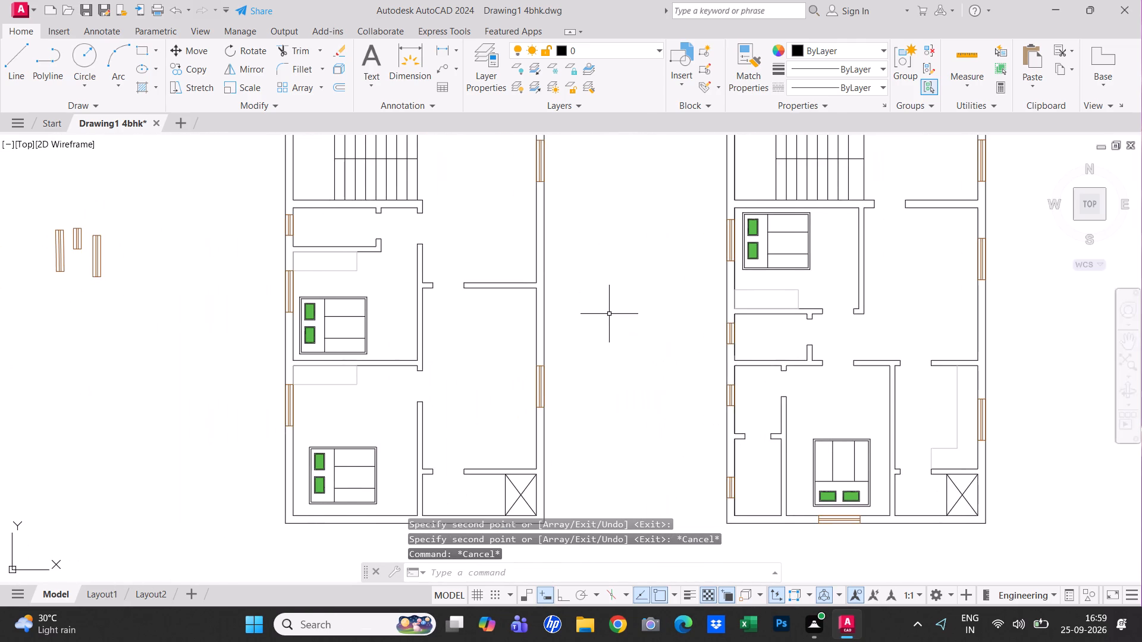
Save the drawing.
{"action": "key", "text": "ctrl+s"}
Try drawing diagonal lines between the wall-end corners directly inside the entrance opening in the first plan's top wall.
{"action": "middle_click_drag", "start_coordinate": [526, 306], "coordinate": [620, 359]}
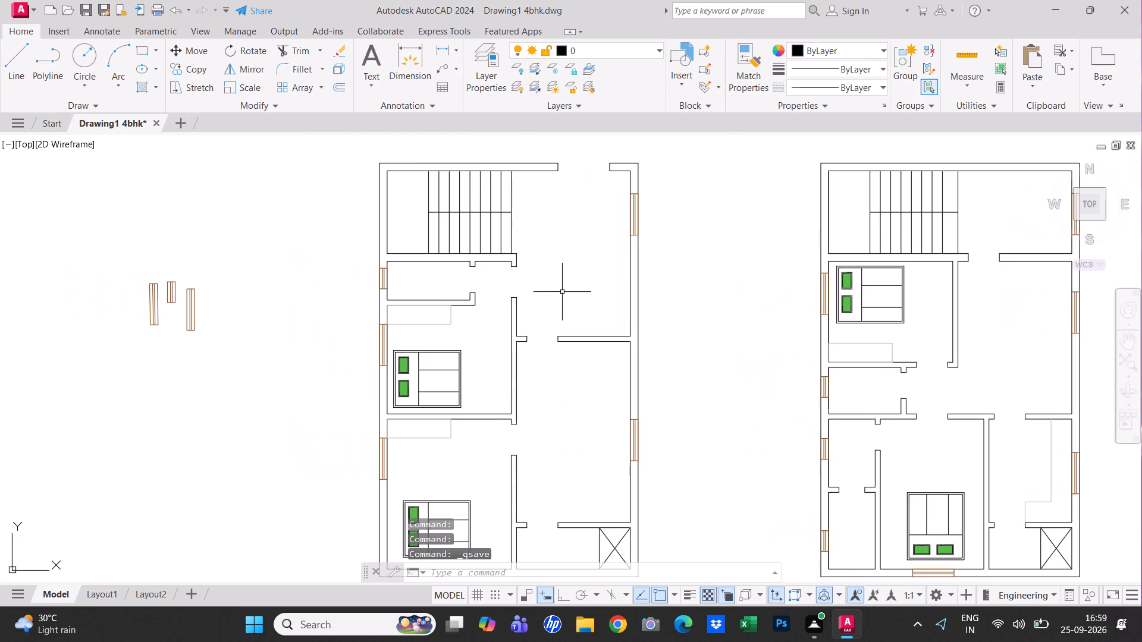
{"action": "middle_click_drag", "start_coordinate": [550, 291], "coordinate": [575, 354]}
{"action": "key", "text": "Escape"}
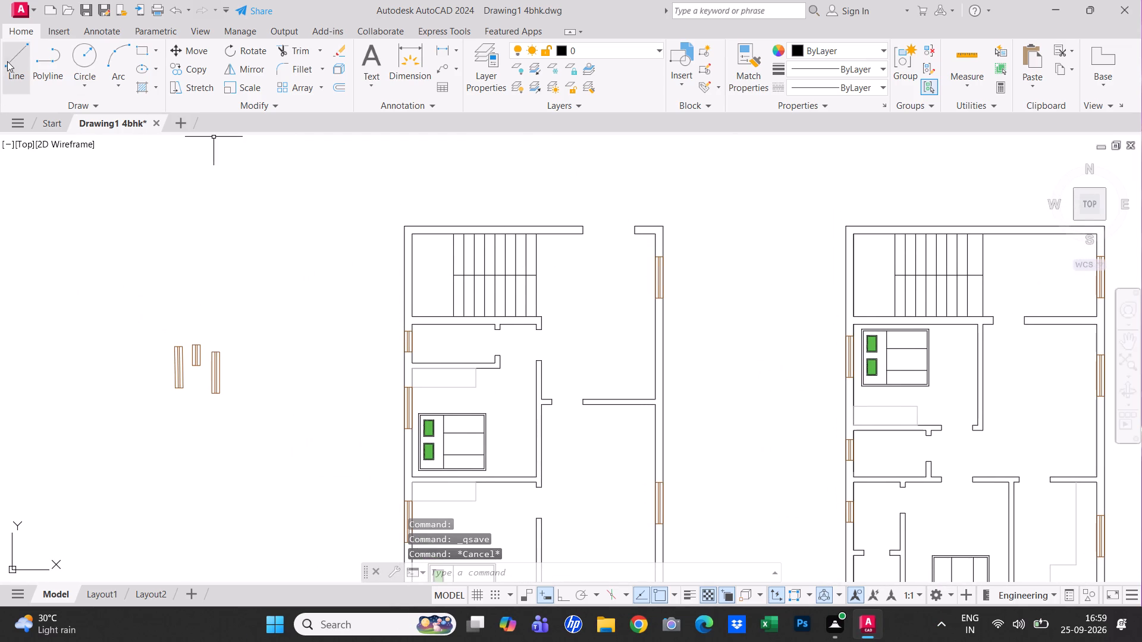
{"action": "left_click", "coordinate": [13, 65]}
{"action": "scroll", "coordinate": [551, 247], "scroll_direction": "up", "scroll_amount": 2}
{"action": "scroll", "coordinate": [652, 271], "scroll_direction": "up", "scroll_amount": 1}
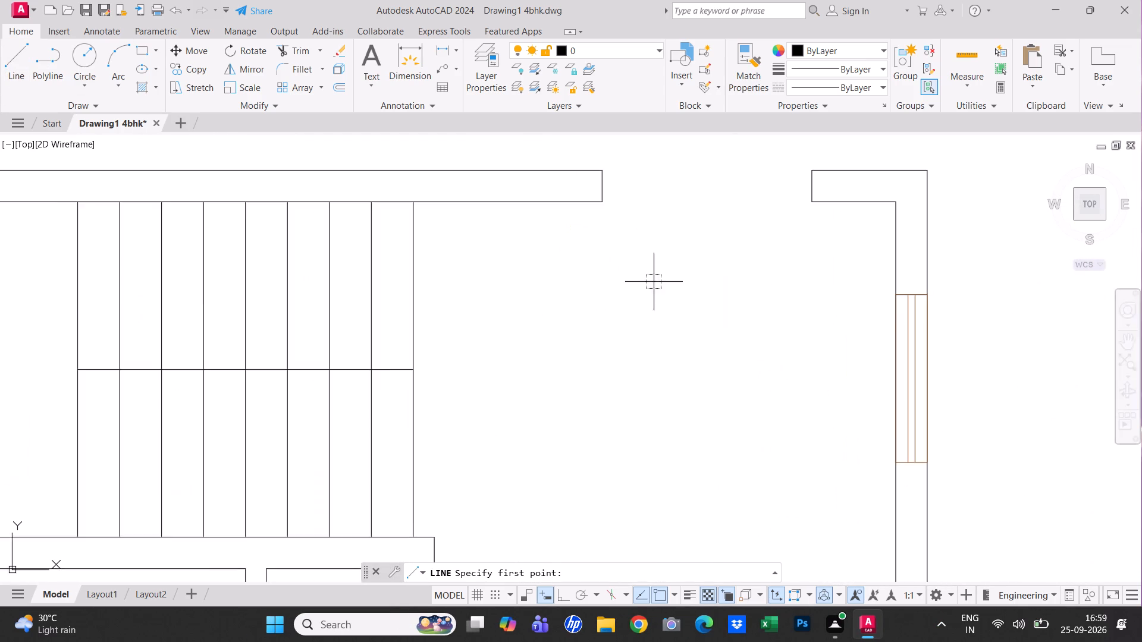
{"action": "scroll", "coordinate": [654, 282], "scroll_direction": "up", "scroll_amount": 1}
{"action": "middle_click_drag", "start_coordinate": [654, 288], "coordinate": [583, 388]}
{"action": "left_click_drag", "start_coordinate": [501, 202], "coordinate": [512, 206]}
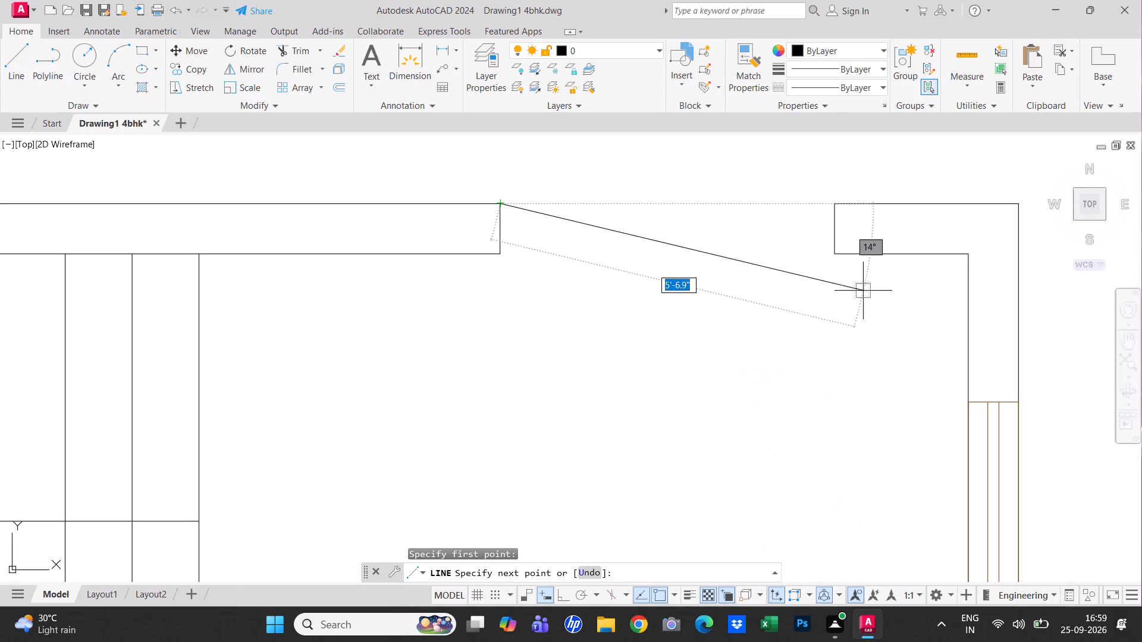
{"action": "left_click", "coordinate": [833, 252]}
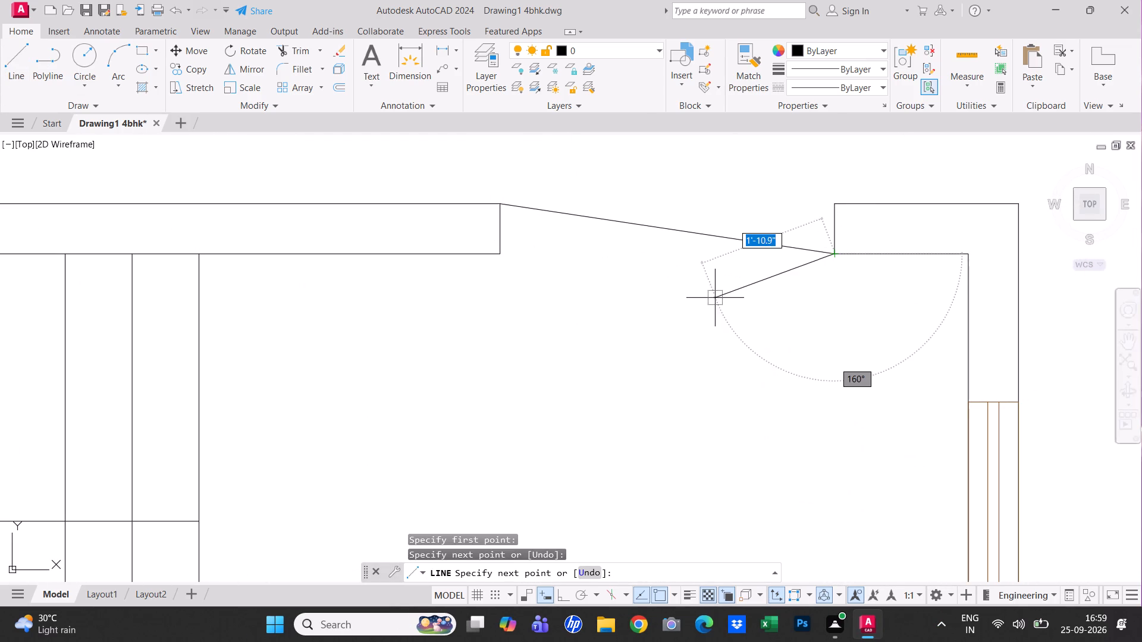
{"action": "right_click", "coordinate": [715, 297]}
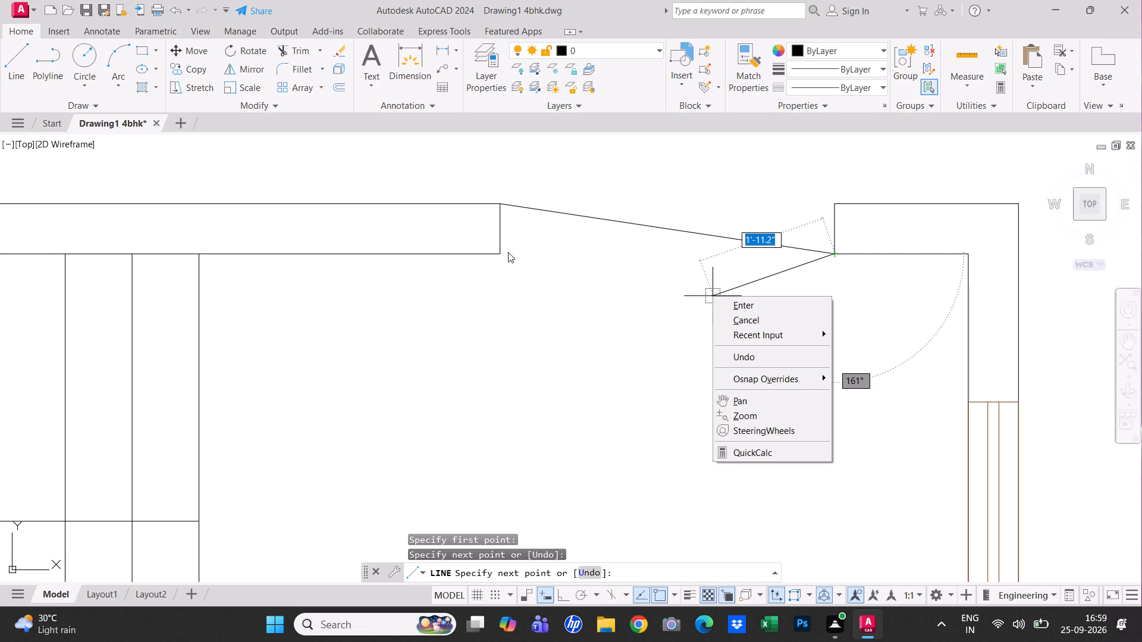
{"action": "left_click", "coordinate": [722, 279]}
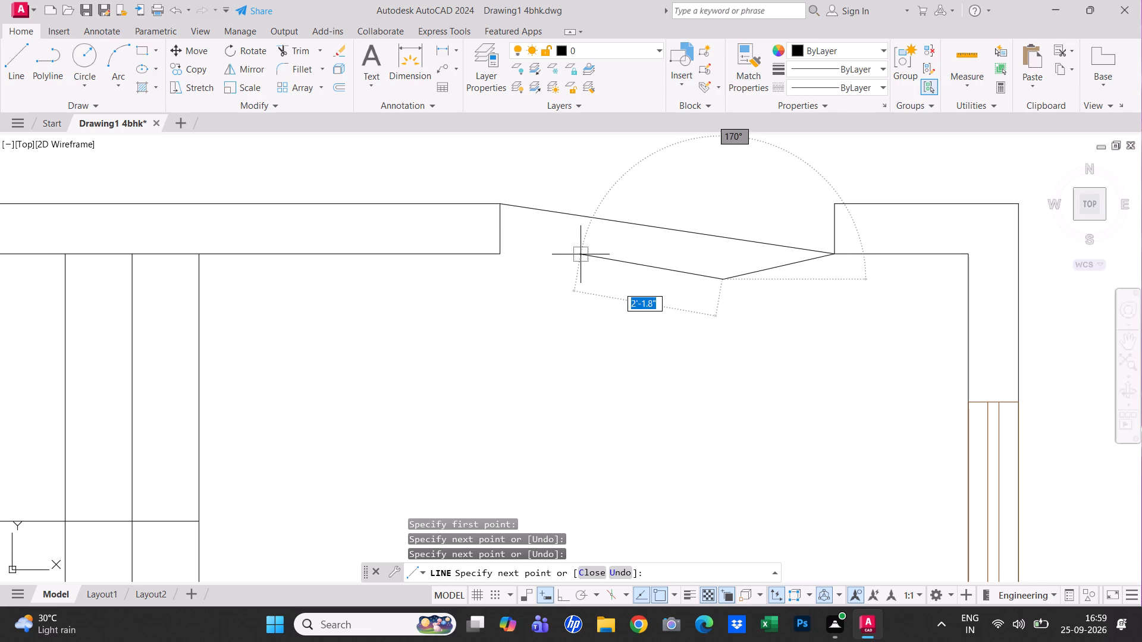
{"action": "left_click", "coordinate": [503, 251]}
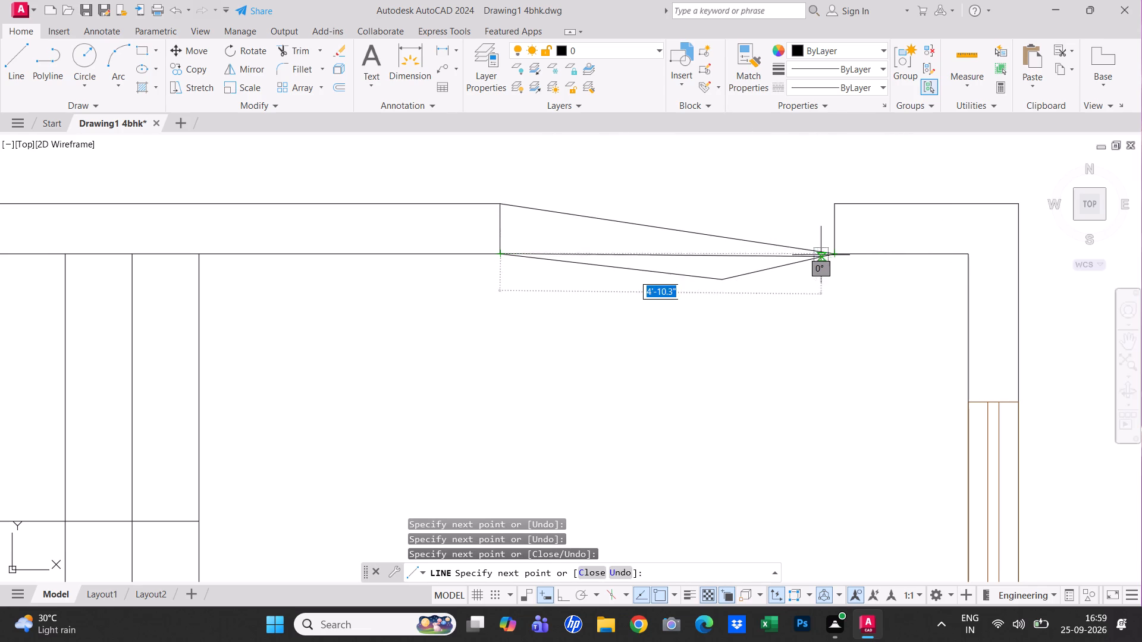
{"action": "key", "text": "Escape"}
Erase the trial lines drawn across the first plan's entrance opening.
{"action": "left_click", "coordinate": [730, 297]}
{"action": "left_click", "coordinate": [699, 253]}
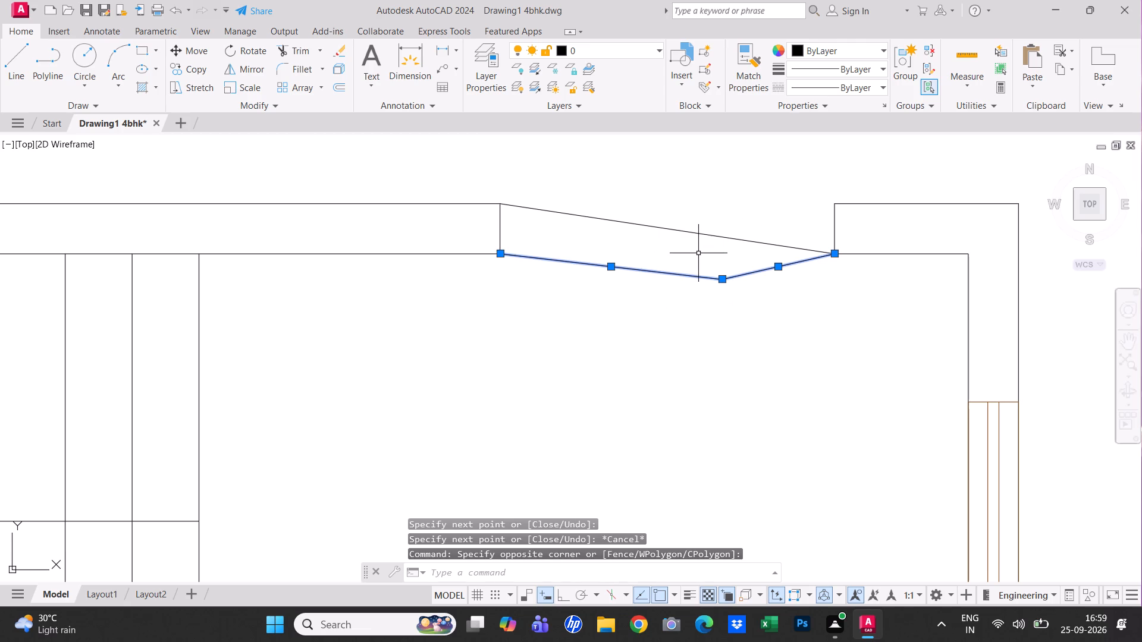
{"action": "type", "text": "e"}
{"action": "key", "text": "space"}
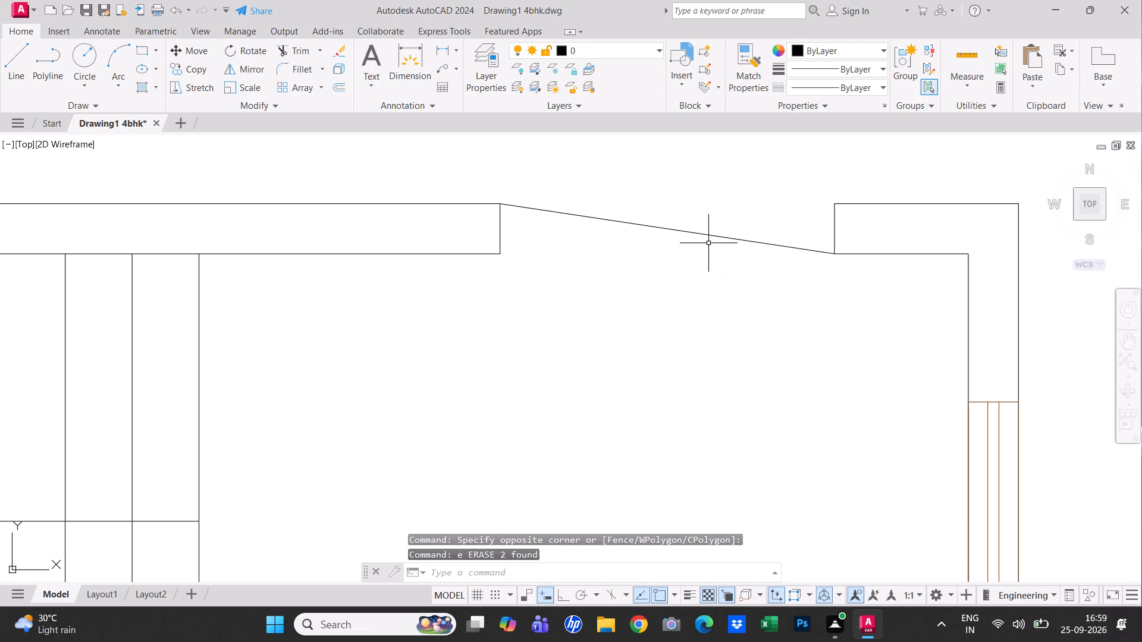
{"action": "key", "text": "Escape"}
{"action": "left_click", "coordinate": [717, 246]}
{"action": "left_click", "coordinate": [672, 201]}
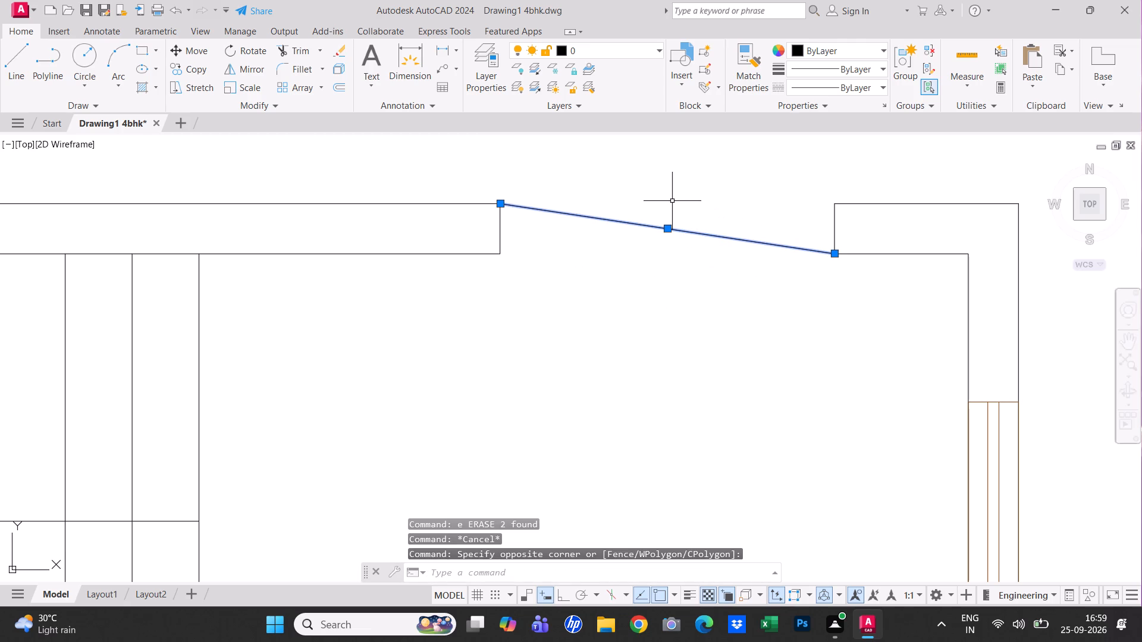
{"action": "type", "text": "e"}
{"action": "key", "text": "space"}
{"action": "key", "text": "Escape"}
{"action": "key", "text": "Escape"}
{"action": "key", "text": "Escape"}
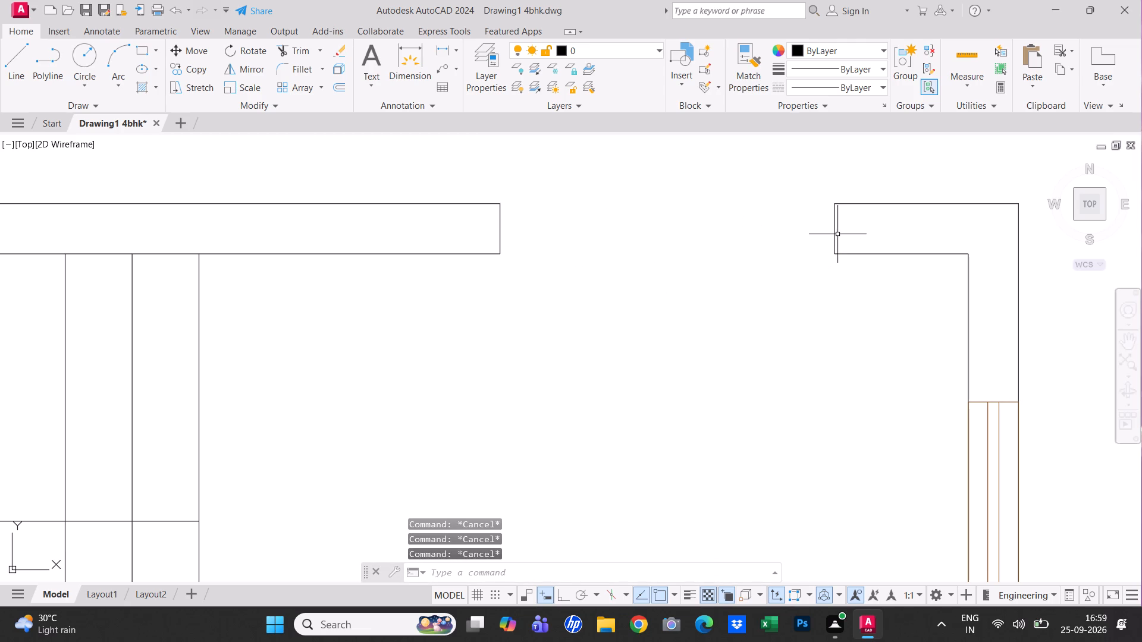
Copy the two wall-end lines of the first plan's entrance opening straight down into the clear space just below it.
{"action": "left_click", "coordinate": [836, 231]}
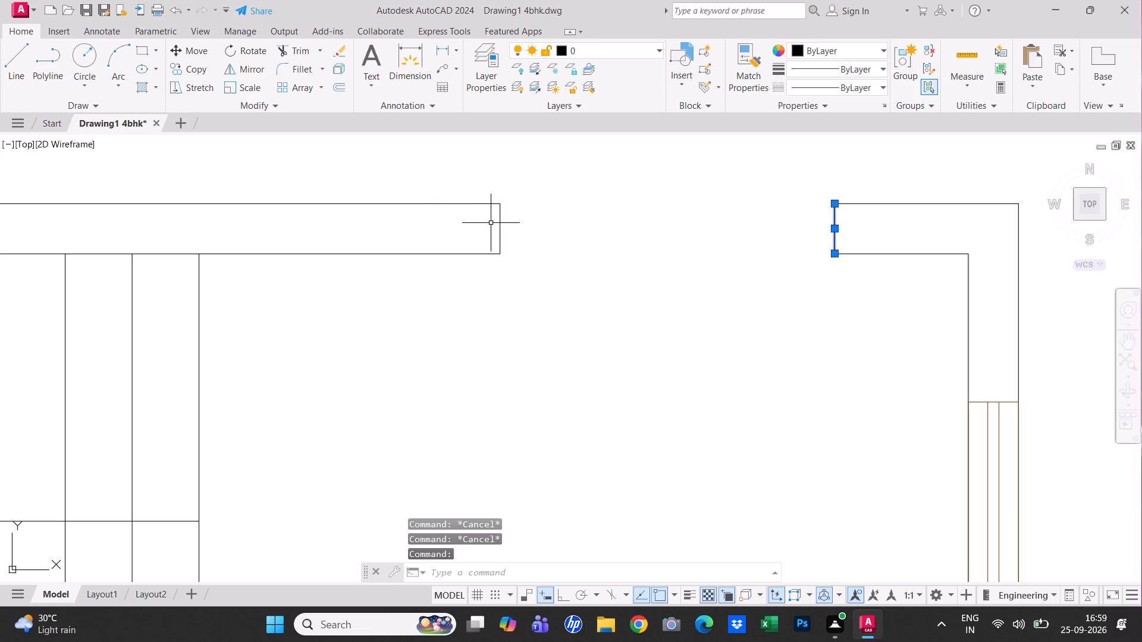
{"action": "left_click", "coordinate": [500, 225]}
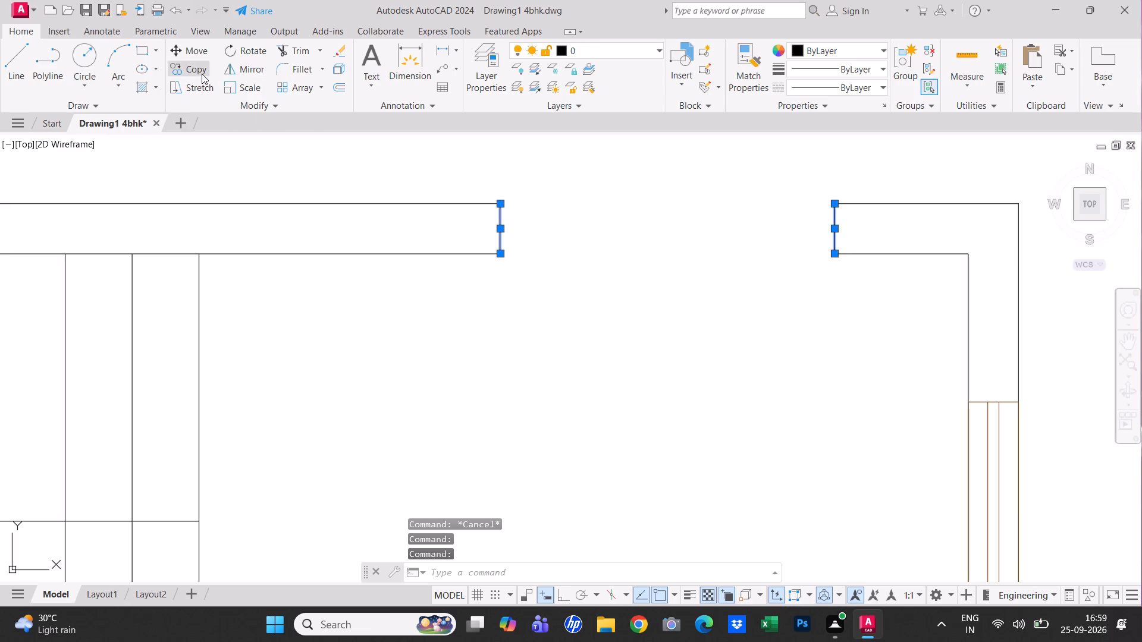
{"action": "left_click", "coordinate": [202, 74]}
{"action": "left_click", "coordinate": [207, 105]}
{"action": "left_click", "coordinate": [285, 173]}
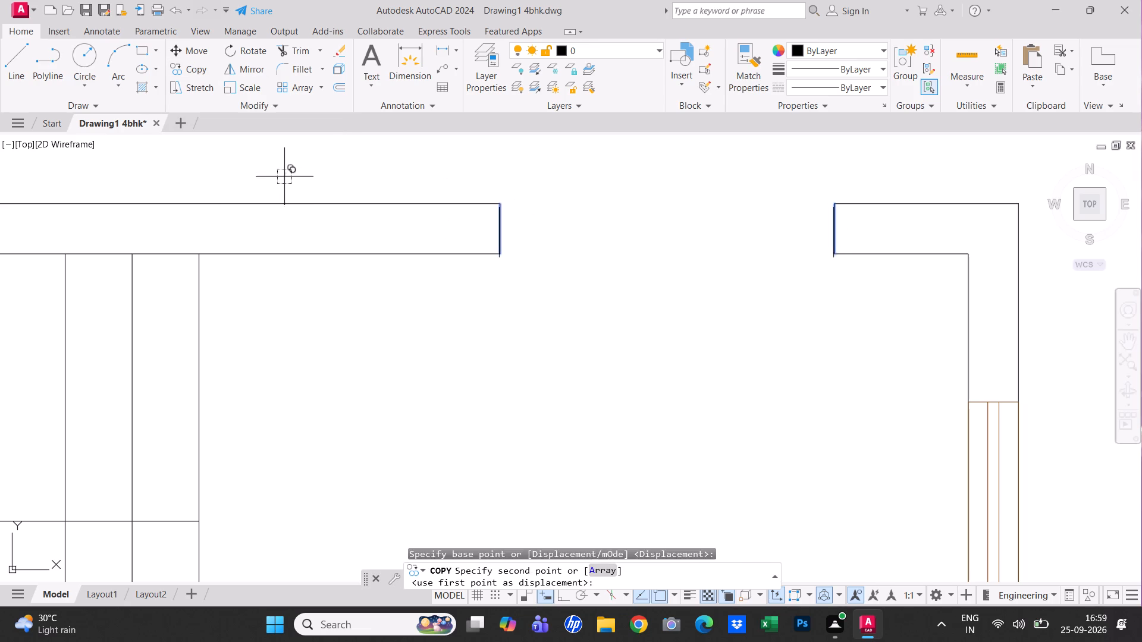
{"action": "left_click", "coordinate": [283, 266]}
{"action": "key", "text": "Escape"}
Draw lines joining the two copied end lines into a rectangle with both diagonals crossed inside it.
{"action": "scroll", "coordinate": [512, 348], "scroll_direction": "up", "scroll_amount": 1}
{"action": "middle_click_drag", "start_coordinate": [505, 337], "coordinate": [392, 326]}
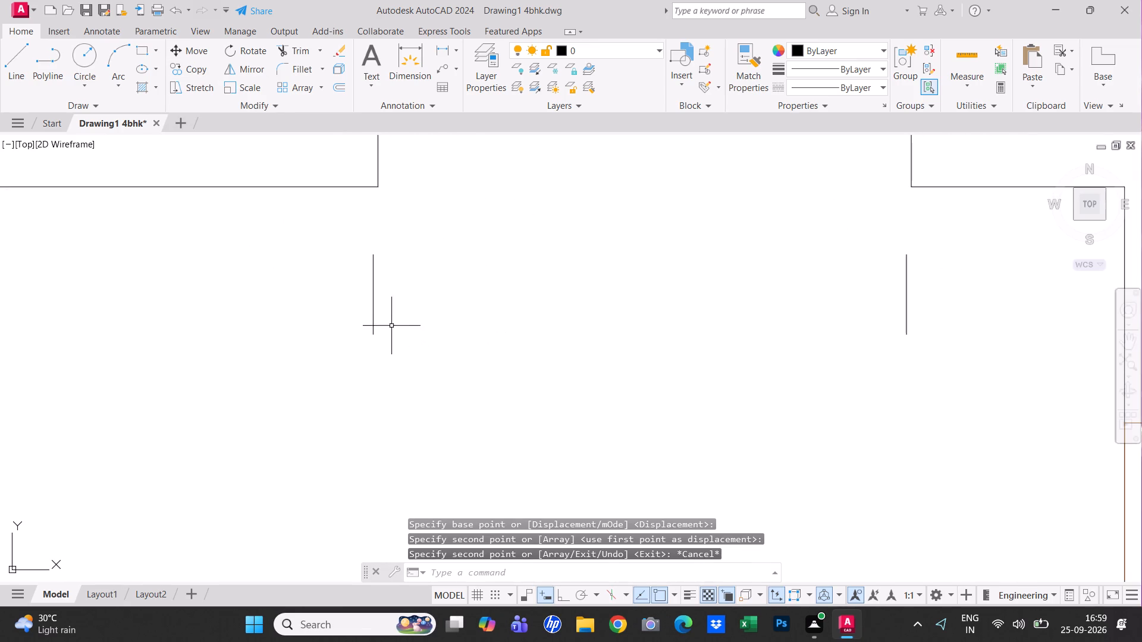
{"action": "left_click", "coordinate": [20, 71]}
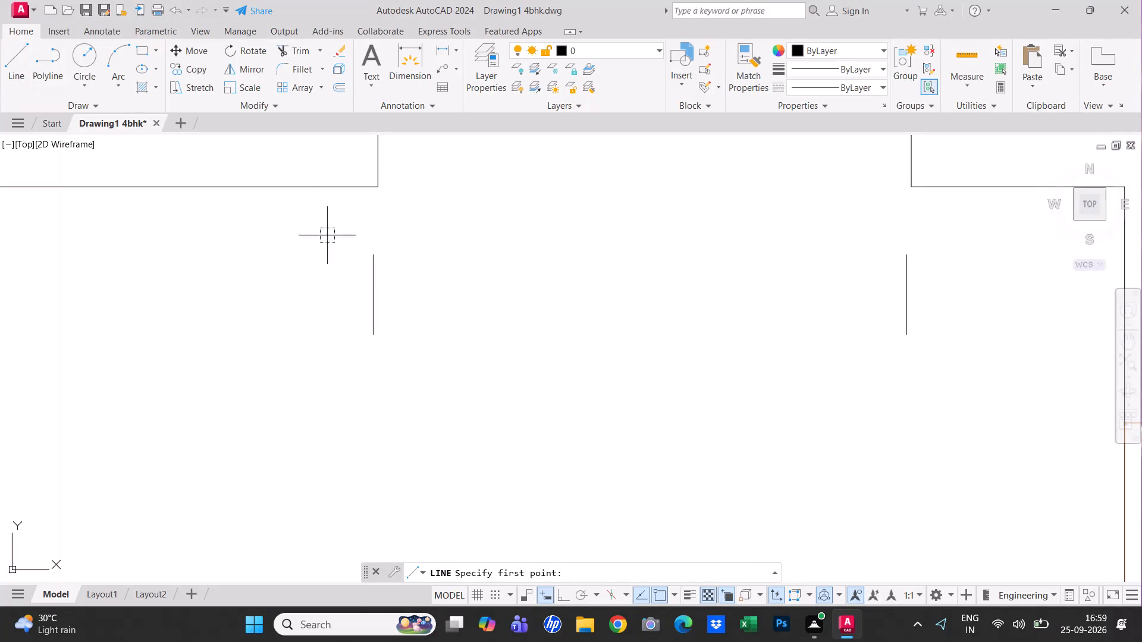
{"action": "left_click", "coordinate": [371, 254]}
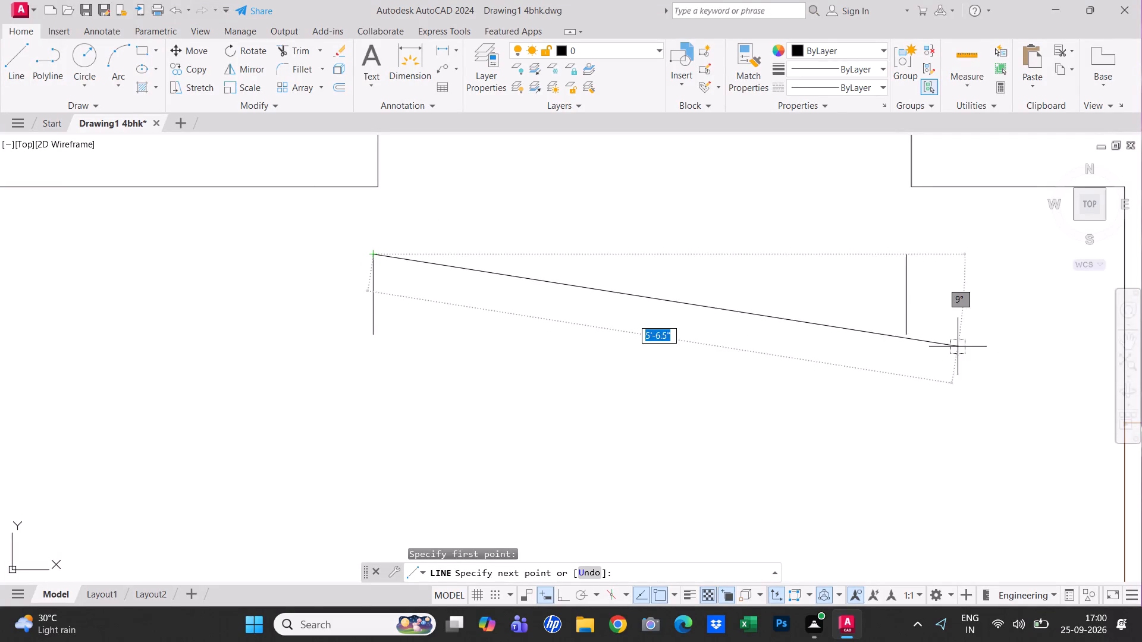
{"action": "left_click", "coordinate": [909, 337]}
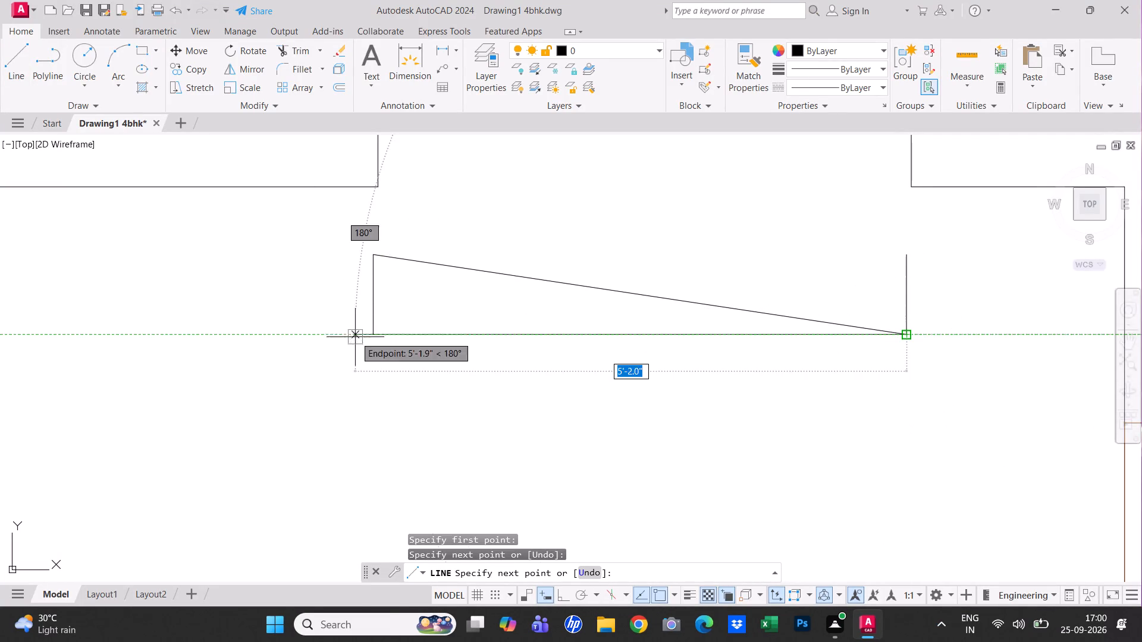
{"action": "left_click", "coordinate": [368, 331]}
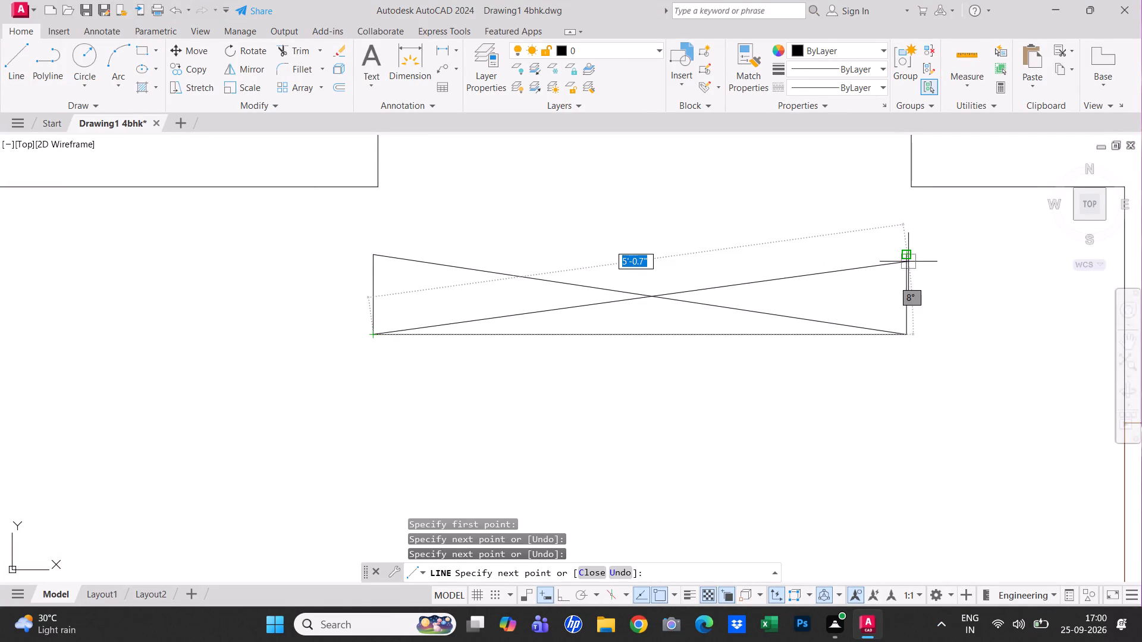
{"action": "left_click", "coordinate": [908, 257]}
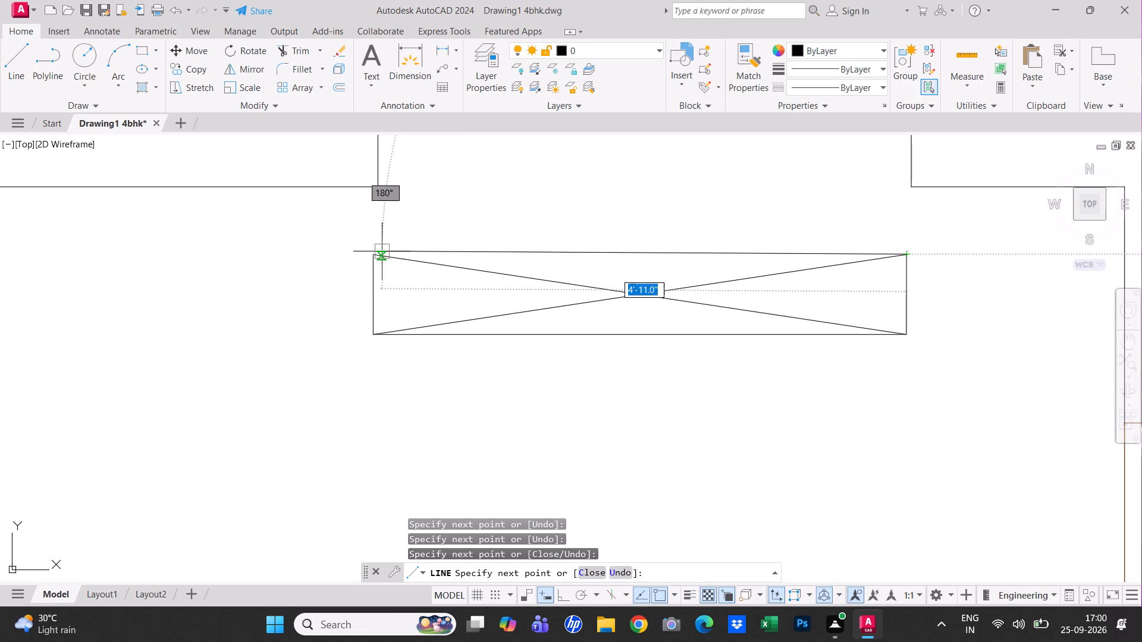
{"action": "left_click", "coordinate": [377, 256]}
{"action": "key", "text": "Escape"}
Assign all lines of the crossed rectangle to Layer2.
{"action": "left_click", "coordinate": [916, 465]}
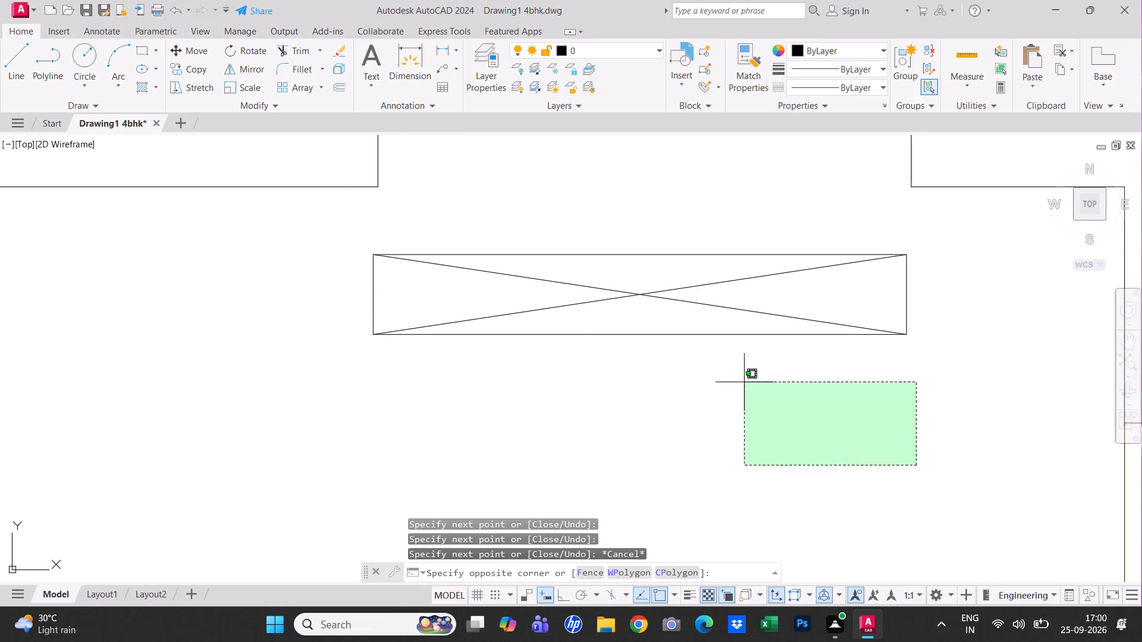
{"action": "left_click", "coordinate": [312, 242]}
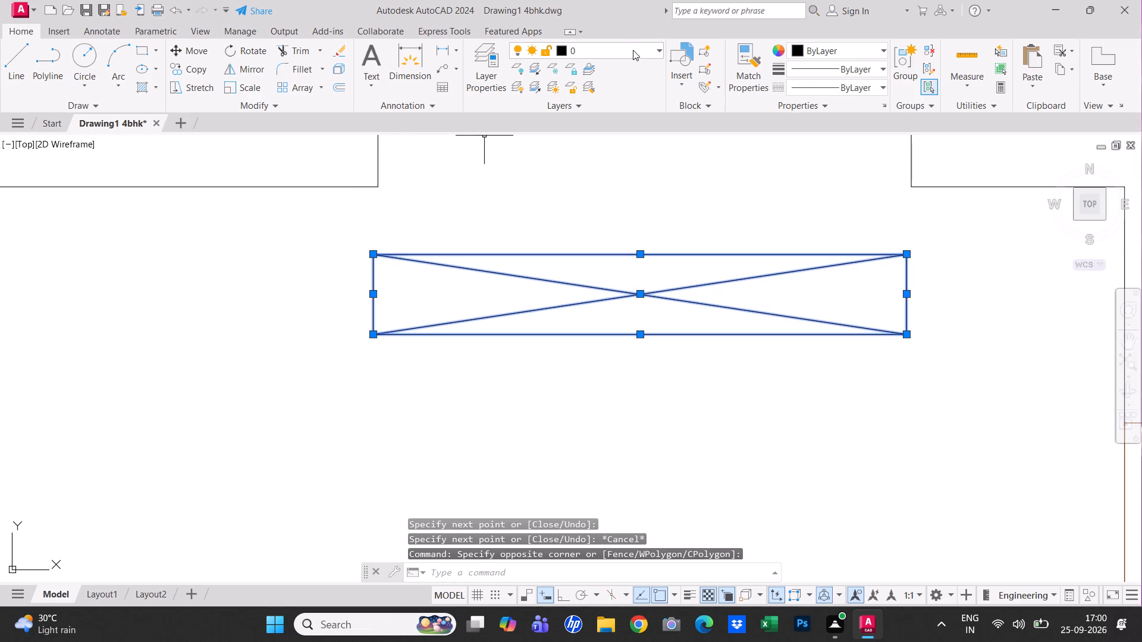
{"action": "left_click", "coordinate": [633, 51]}
{"action": "left_click", "coordinate": [607, 106]}
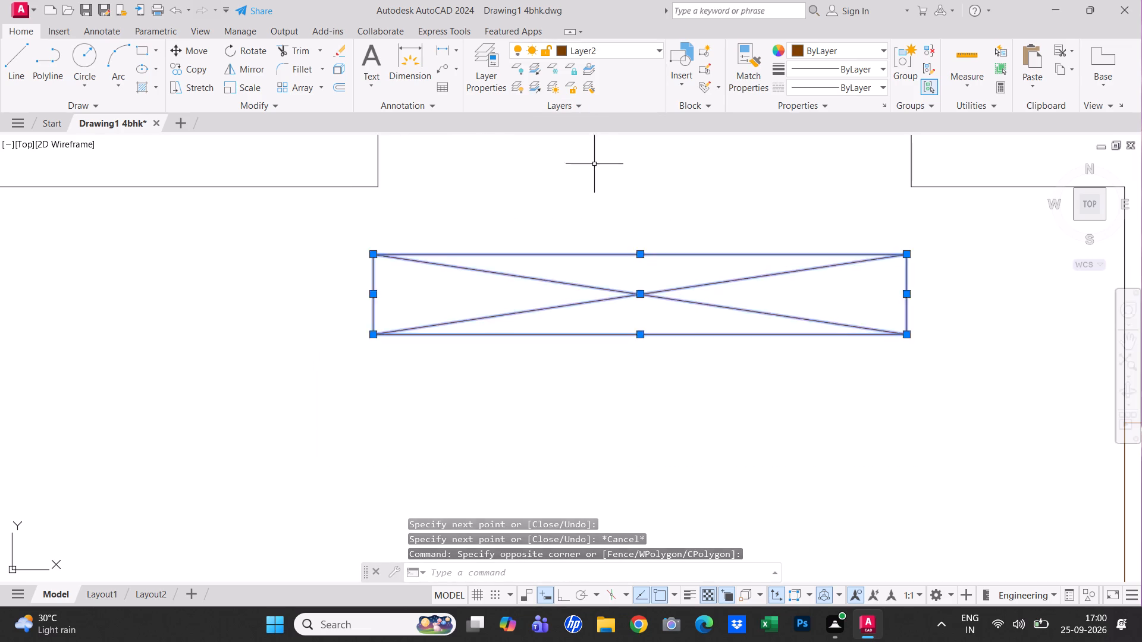
{"action": "key", "text": "Escape"}
Group the six lines of the crossed rectangle into one object.
{"action": "scroll", "coordinate": [608, 312], "scroll_direction": "down", "scroll_amount": 1}
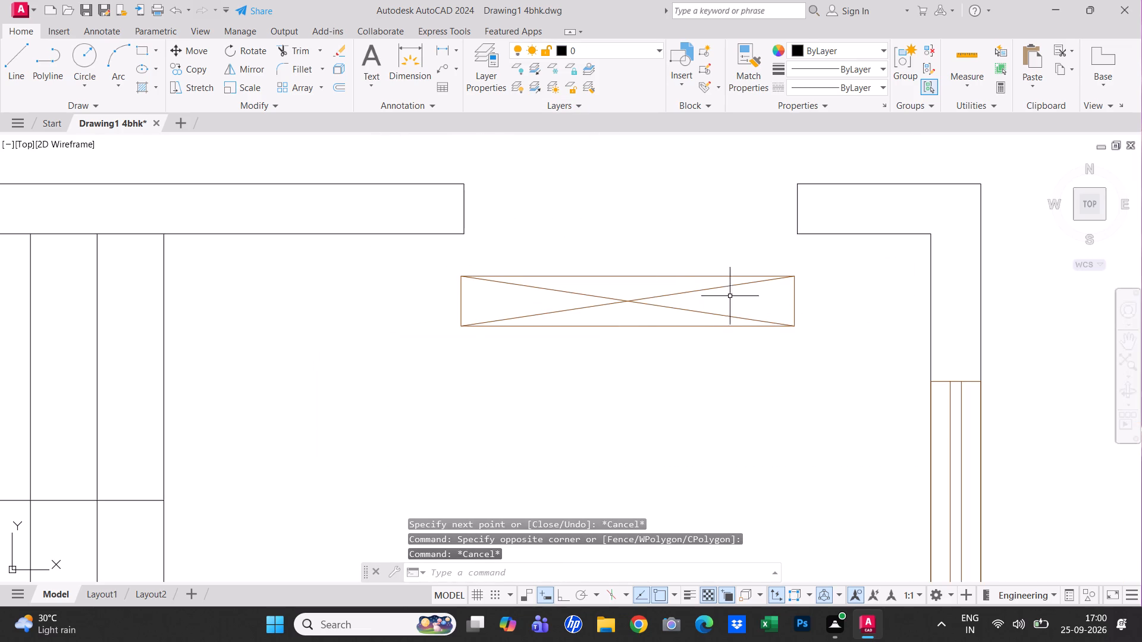
{"action": "left_click", "coordinate": [782, 278]}
{"action": "key", "text": "Escape"}
{"action": "left_click", "coordinate": [829, 350]}
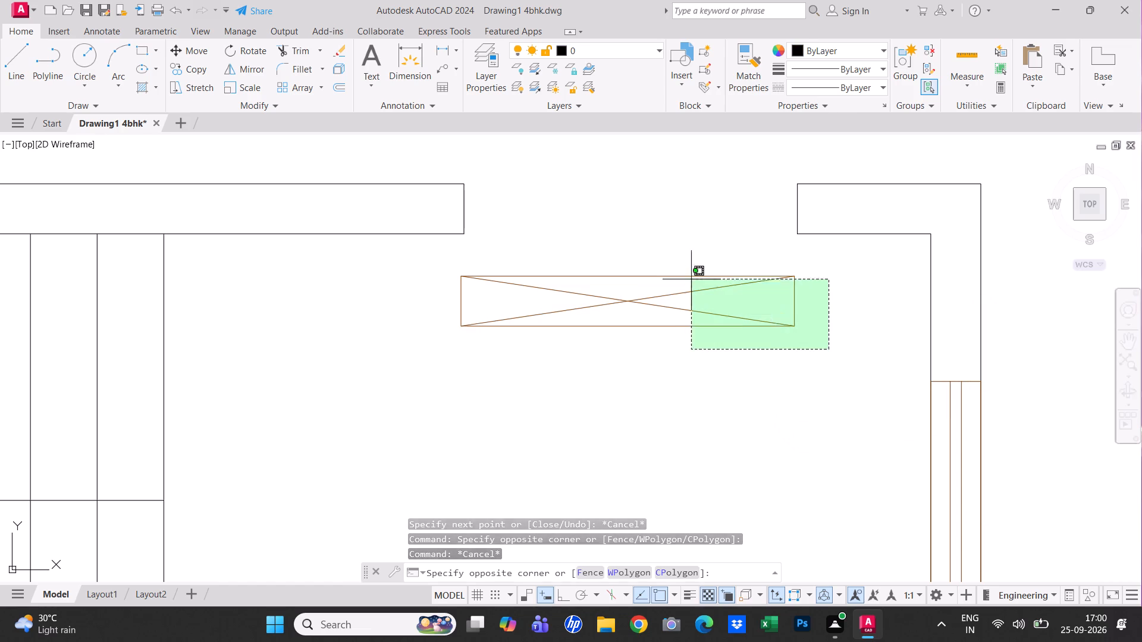
{"action": "left_click", "coordinate": [456, 254]}
{"action": "type", "text": "g"}
{"action": "key", "text": "space"}
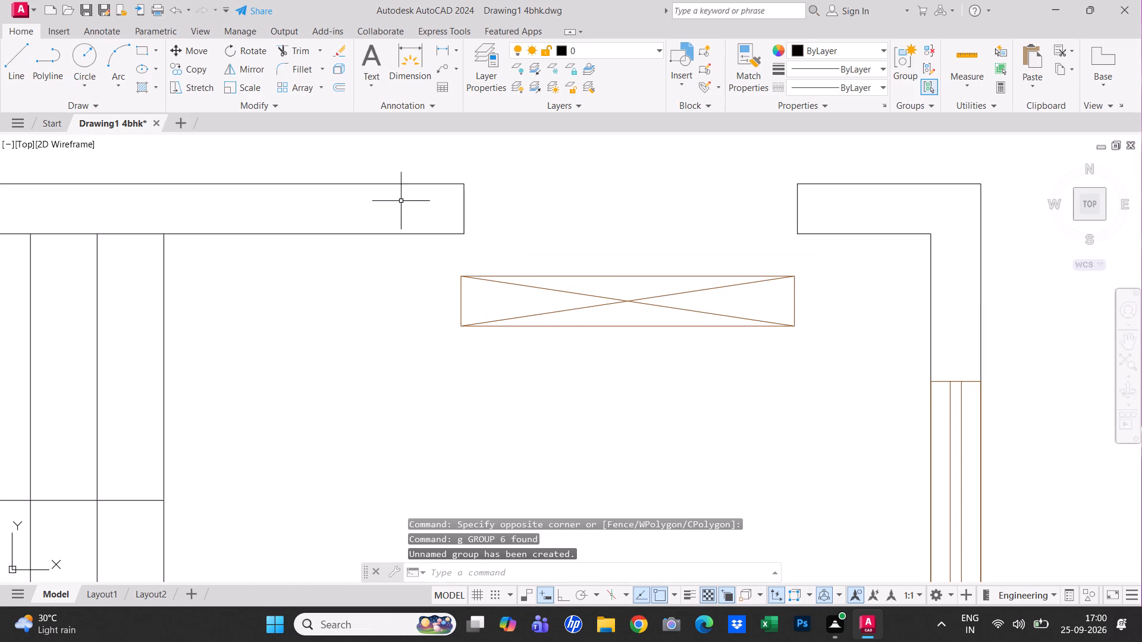
Copy the crossed rectangle group from its upper right corner into the entrance opening in the first plan's top wall.
{"action": "left_click", "coordinate": [203, 75]}
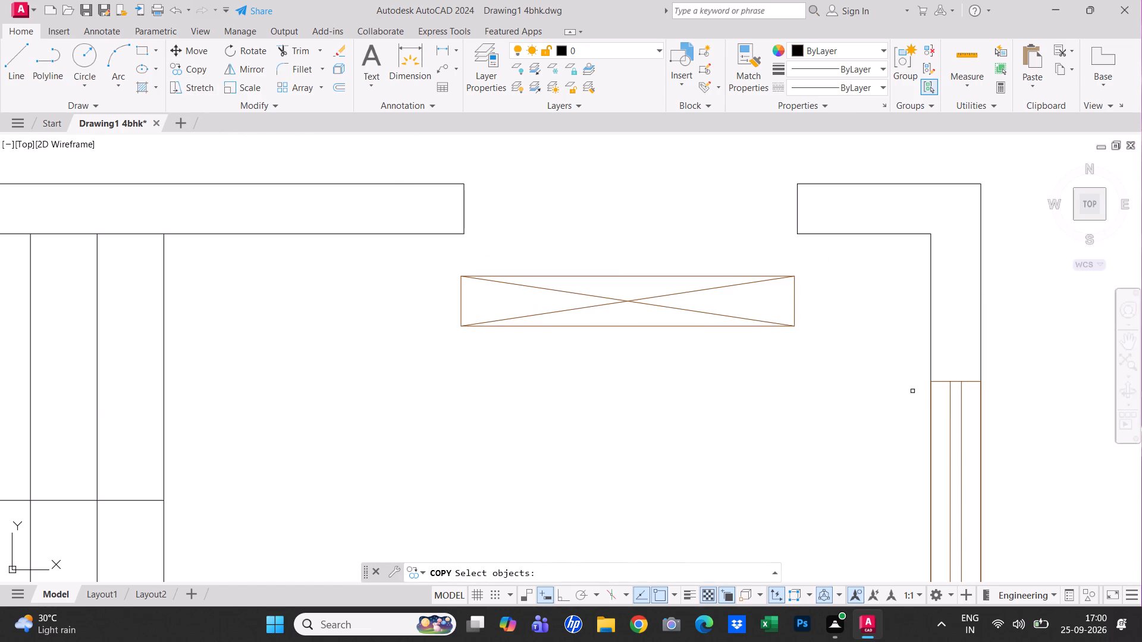
{"action": "left_click", "coordinate": [862, 381]}
{"action": "left_click", "coordinate": [440, 263]}
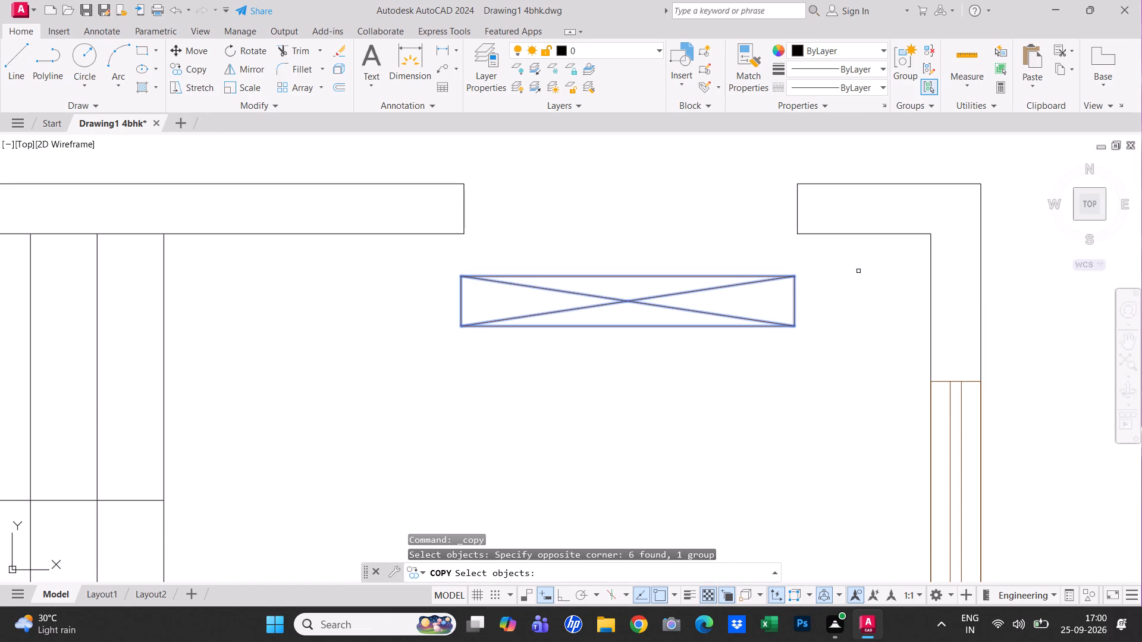
{"action": "key", "text": "space"}
{"action": "left_click", "coordinate": [799, 276]}
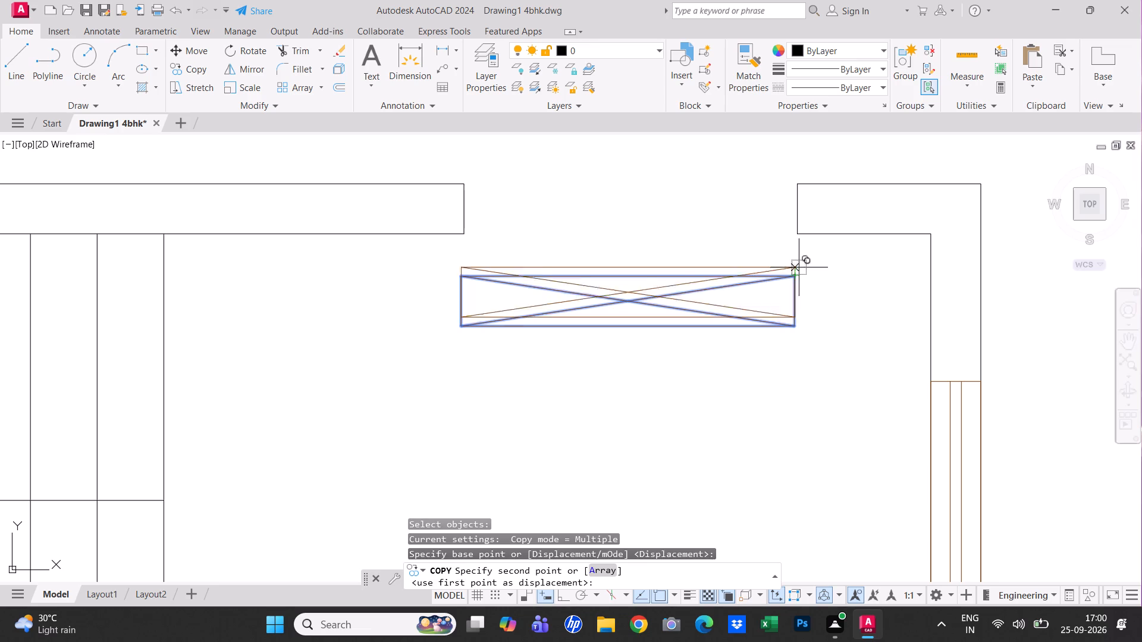
{"action": "left_click", "coordinate": [799, 186]}
{"action": "key", "text": "Escape"}
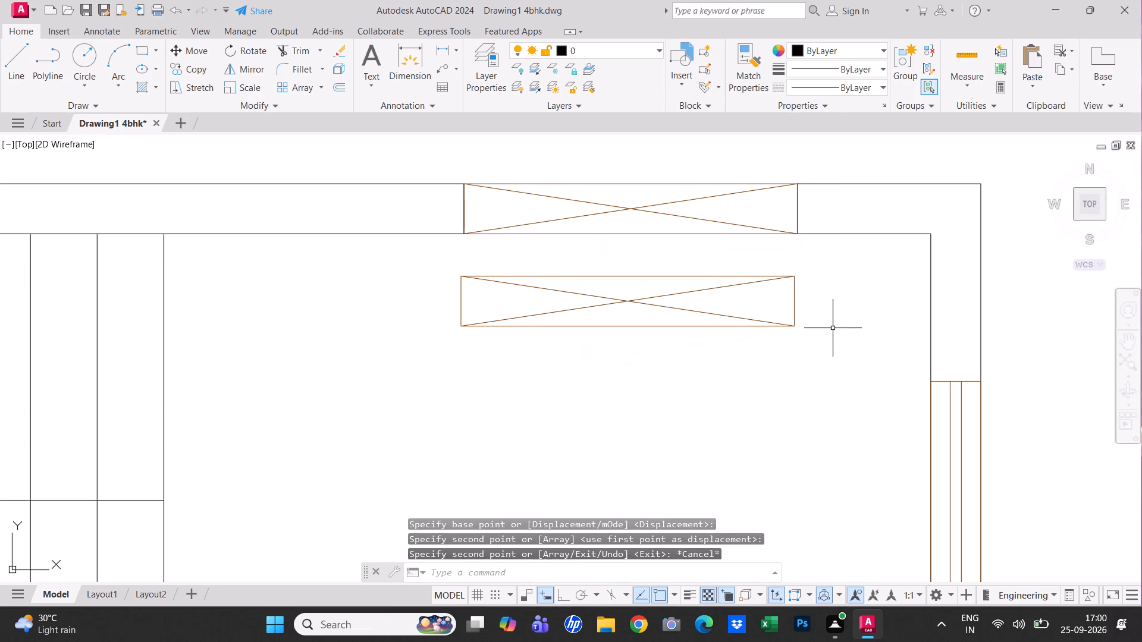
Erase the leftover original crossed rectangle lying just below the entrance opening of the first plan.
{"action": "left_click", "coordinate": [833, 338]}
{"action": "left_click", "coordinate": [673, 282]}
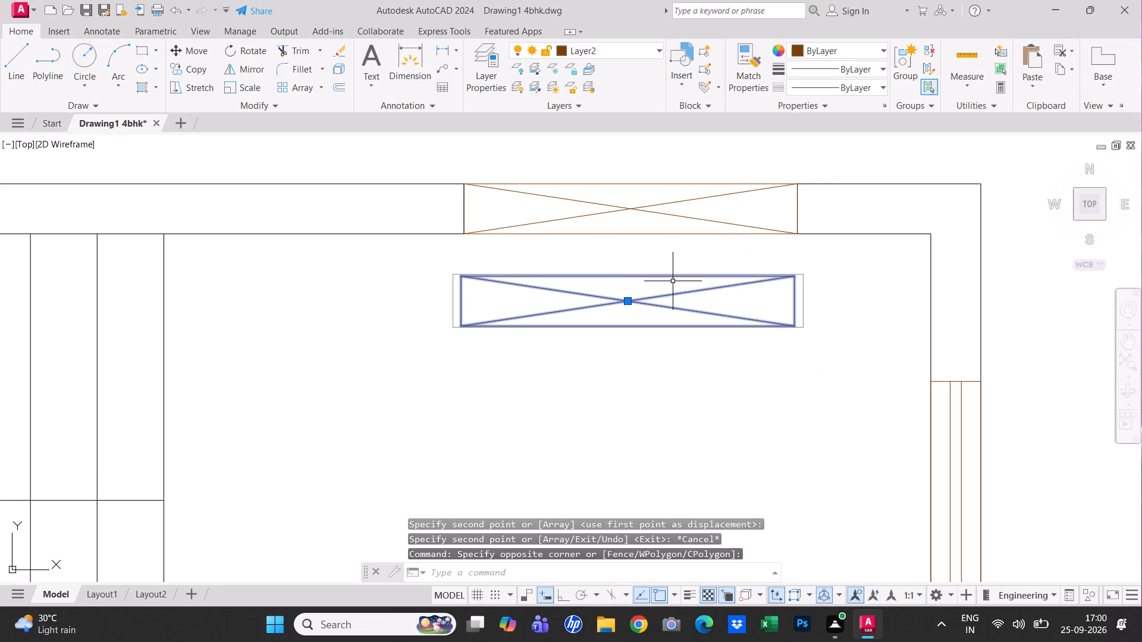
{"action": "type", "text": "e"}
{"action": "key", "text": "space"}
Copy the four end lines of the two door openings below the staircase to the empty space left of those openings.
{"action": "scroll", "coordinate": [683, 303], "scroll_direction": "down", "scroll_amount": 3}
{"action": "middle_click_drag", "start_coordinate": [680, 365], "coordinate": [680, 276]}
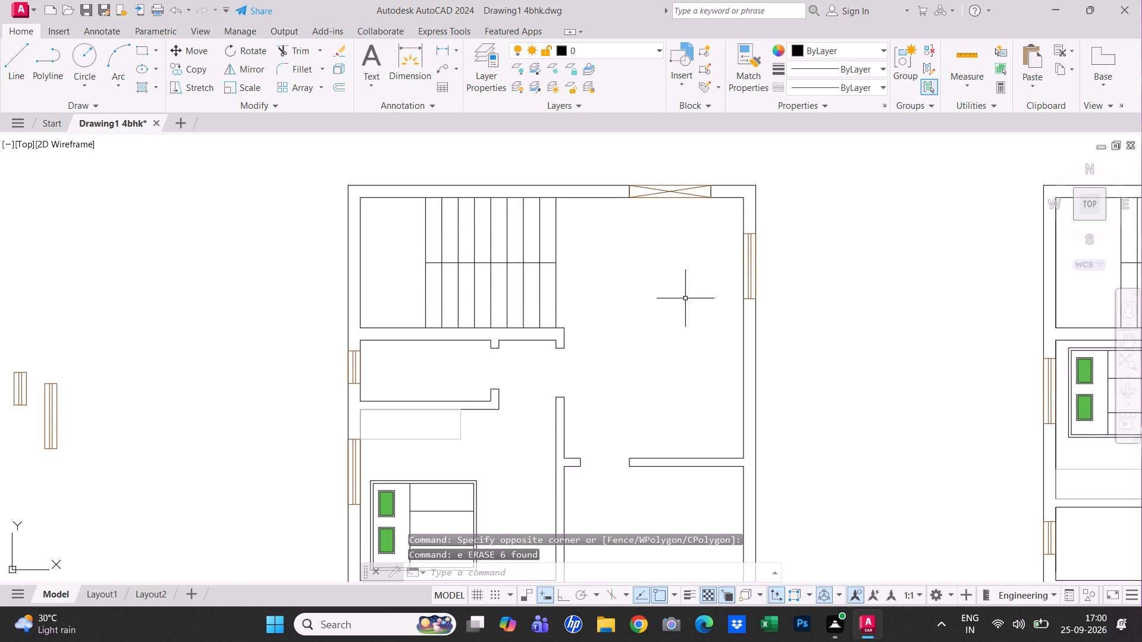
{"action": "scroll", "coordinate": [510, 364], "scroll_direction": "up", "scroll_amount": 3}
{"action": "middle_click", "coordinate": [524, 358]}
{"action": "middle_click_drag", "start_coordinate": [611, 354], "coordinate": [680, 345]}
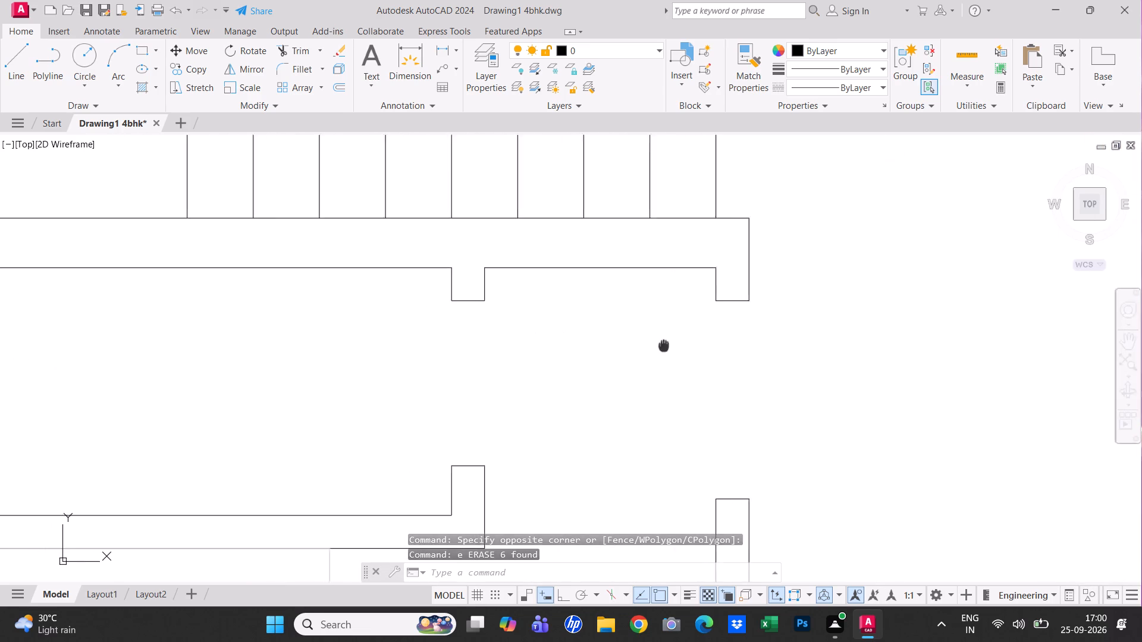
{"action": "middle_click_drag", "start_coordinate": [680, 345], "coordinate": [702, 338]}
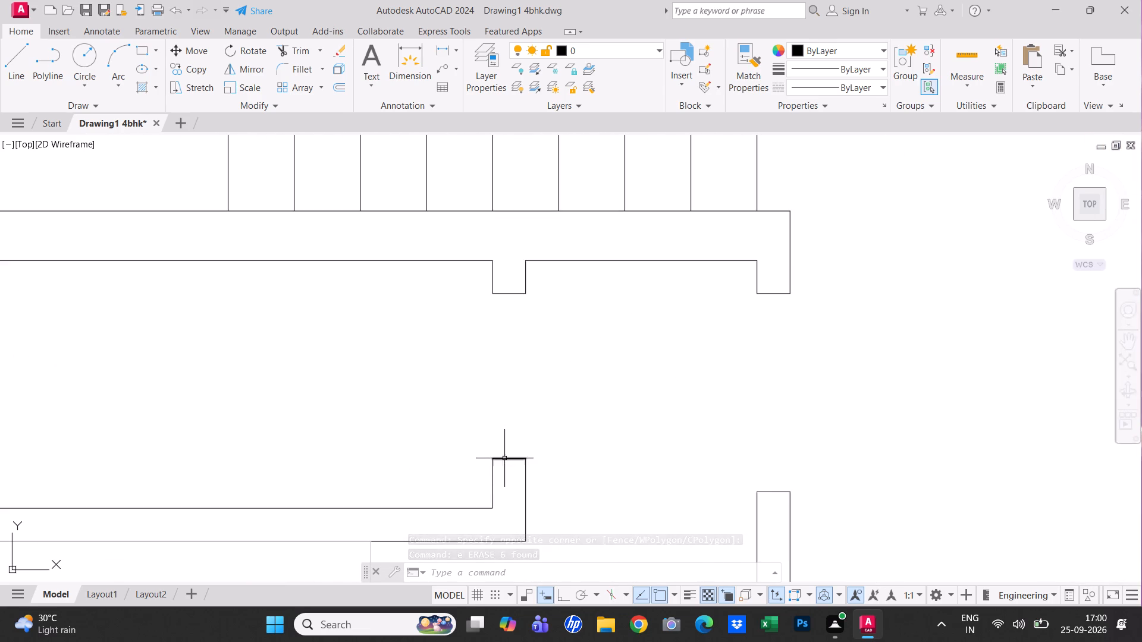
{"action": "left_click", "coordinate": [507, 448]}
{"action": "left_click", "coordinate": [504, 460]}
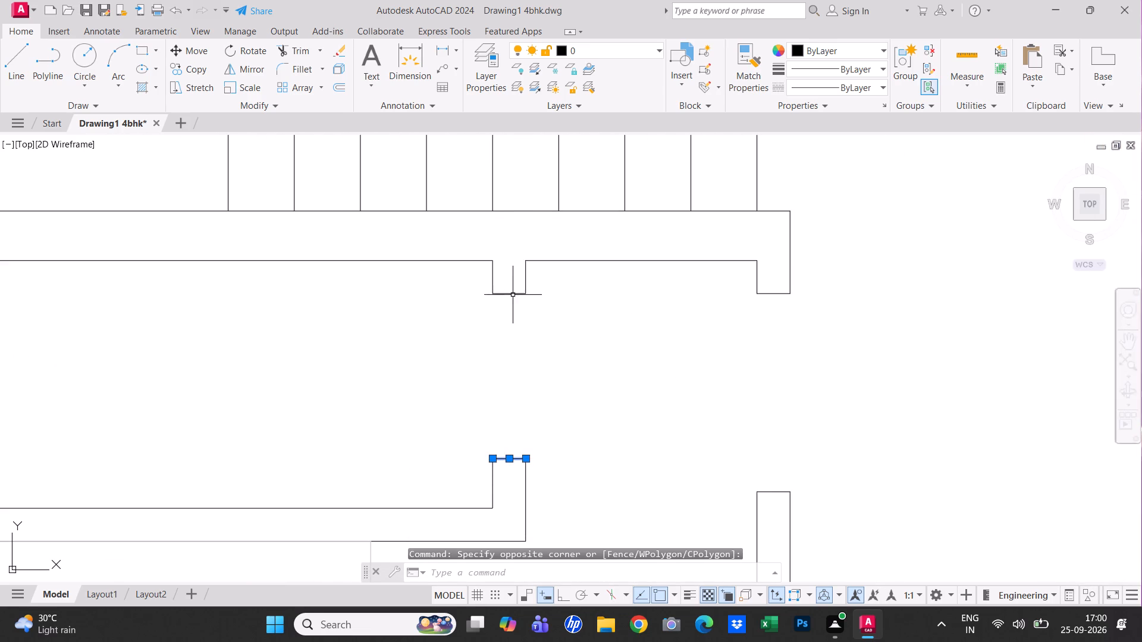
{"action": "left_click", "coordinate": [512, 293]}
{"action": "left_click", "coordinate": [769, 291]}
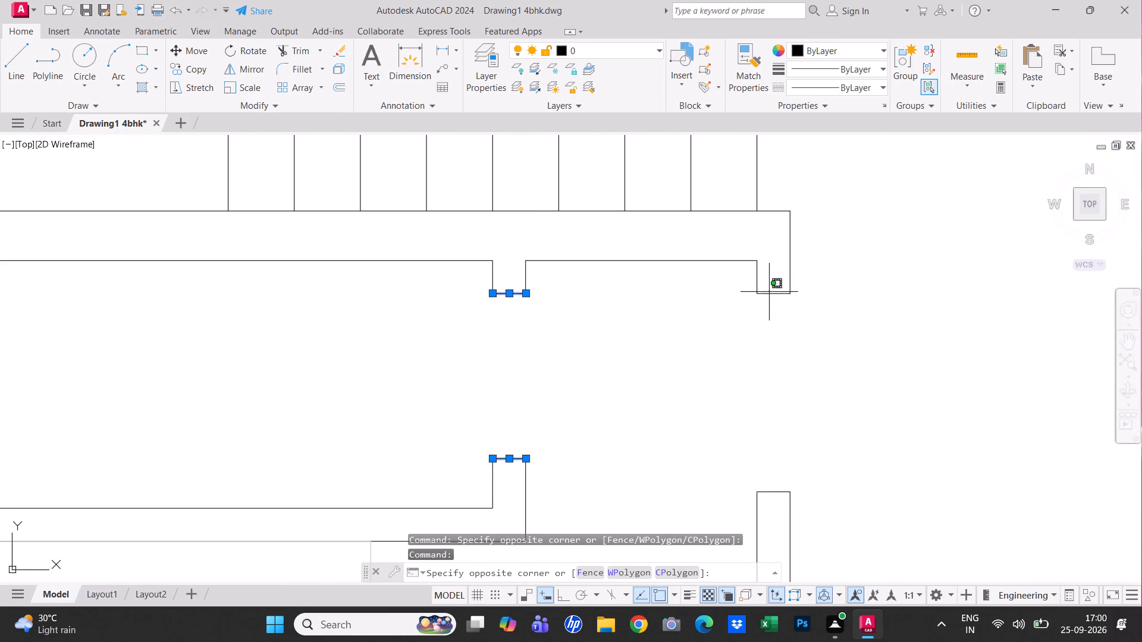
{"action": "left_click", "coordinate": [769, 295]}
{"action": "left_click", "coordinate": [770, 490]}
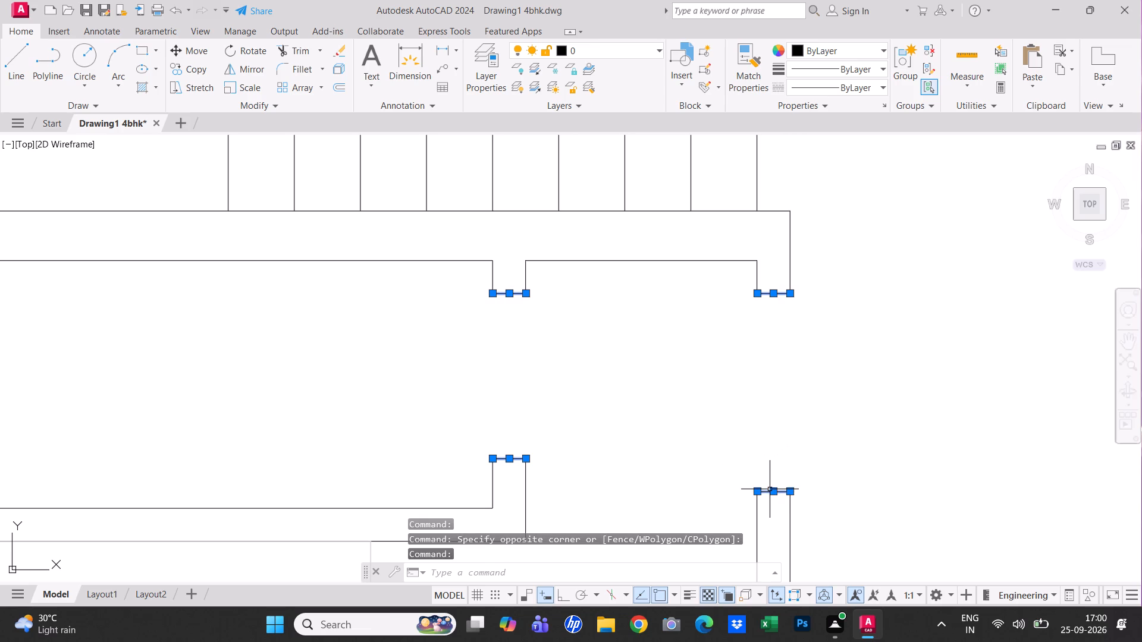
{"action": "left_click", "coordinate": [200, 69]}
{"action": "left_click", "coordinate": [249, 313]}
{"action": "left_click", "coordinate": [125, 316]}
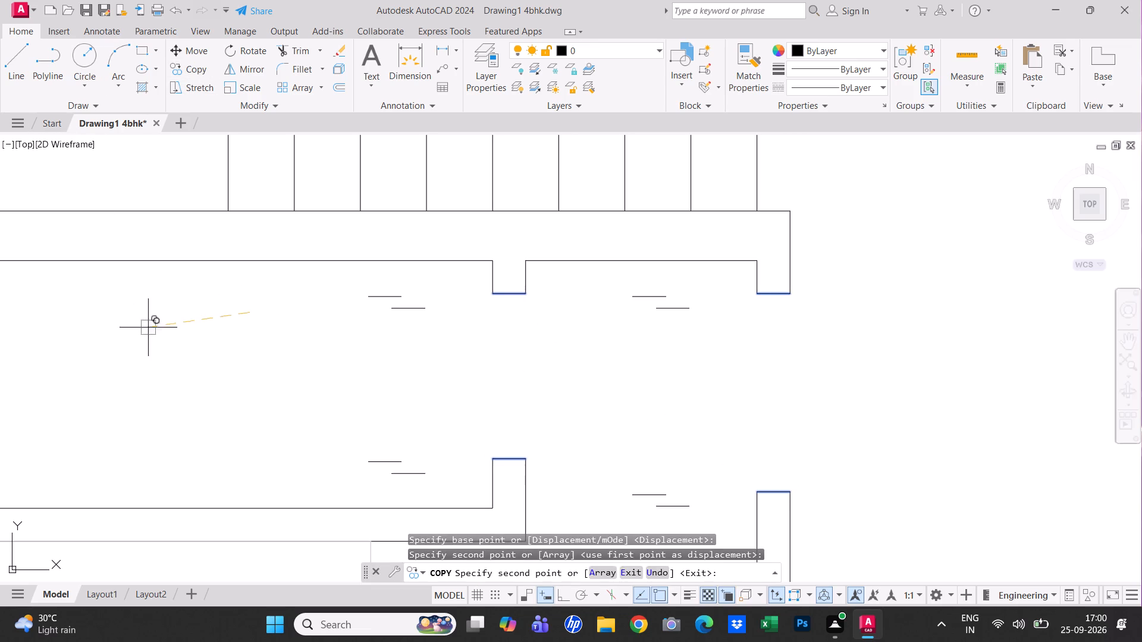
{"action": "key", "text": "Escape"}
Draw lines joining the left pair of copied end lines into an upright rectangle with both diagonals crossed inside.
{"action": "middle_click_drag", "start_coordinate": [287, 431], "coordinate": [341, 379]}
{"action": "left_click", "coordinate": [17, 67]}
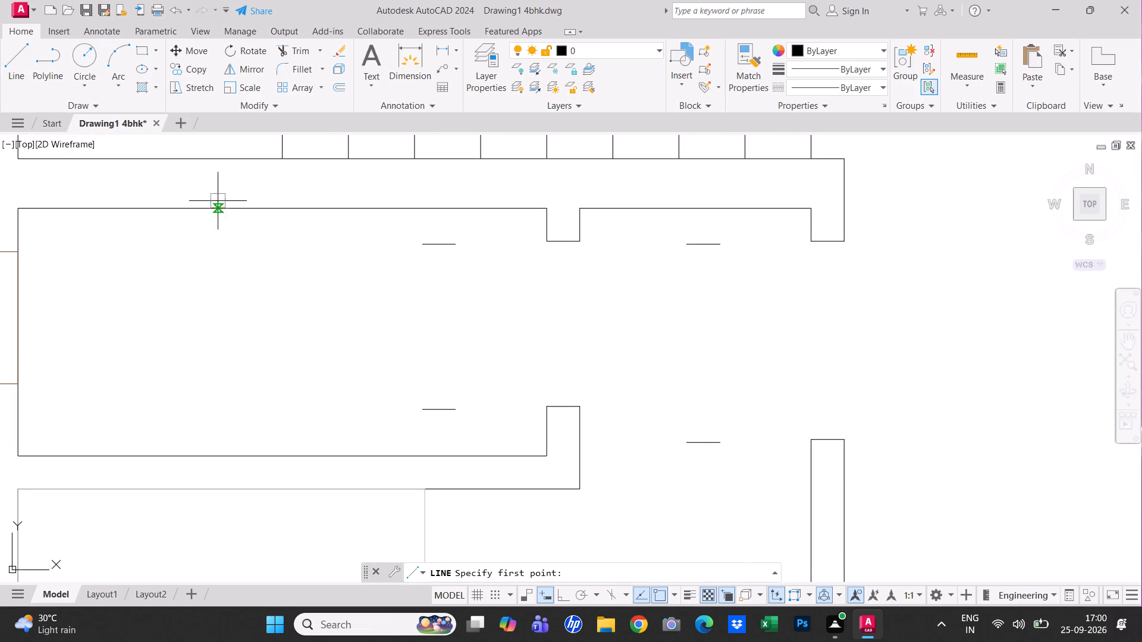
{"action": "left_click", "coordinate": [421, 242]}
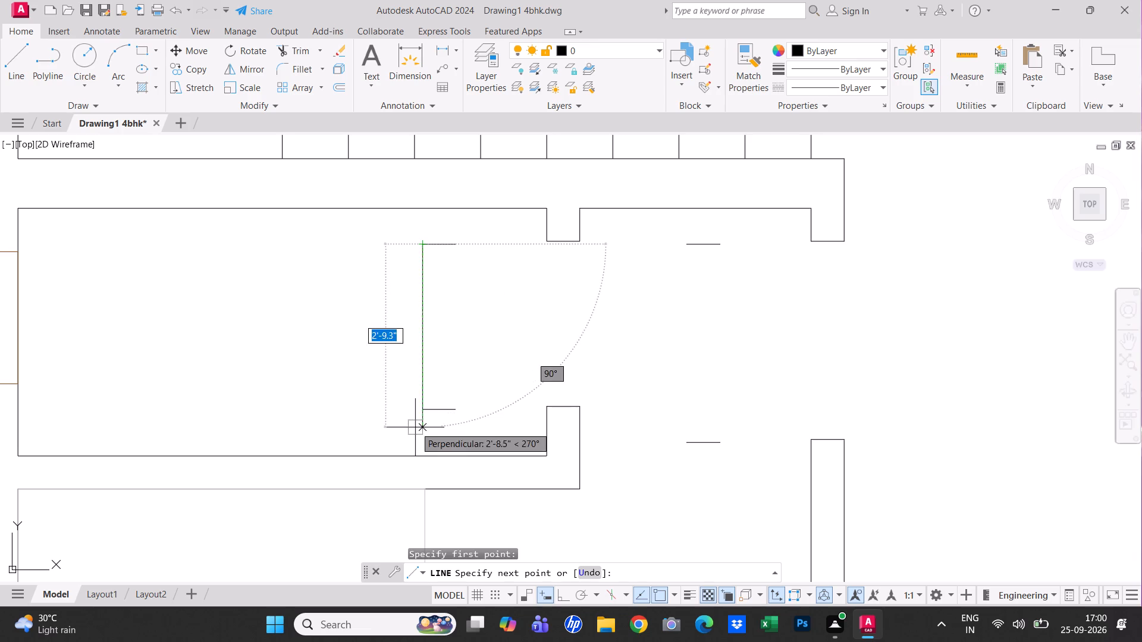
{"action": "left_click", "coordinate": [451, 411]}
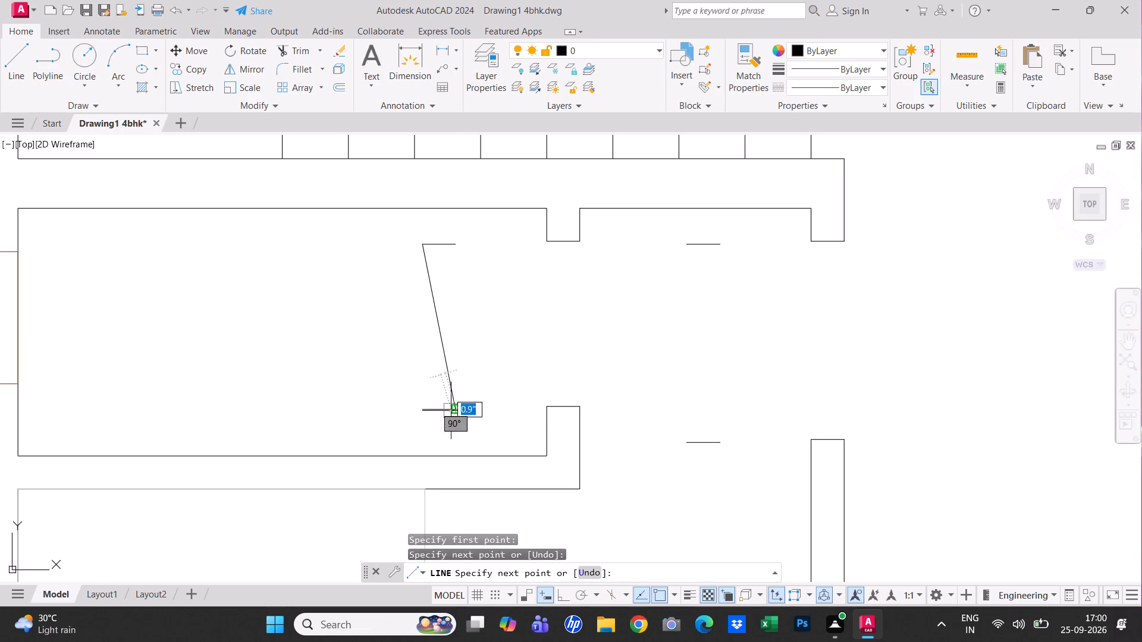
{"action": "left_click", "coordinate": [451, 240]}
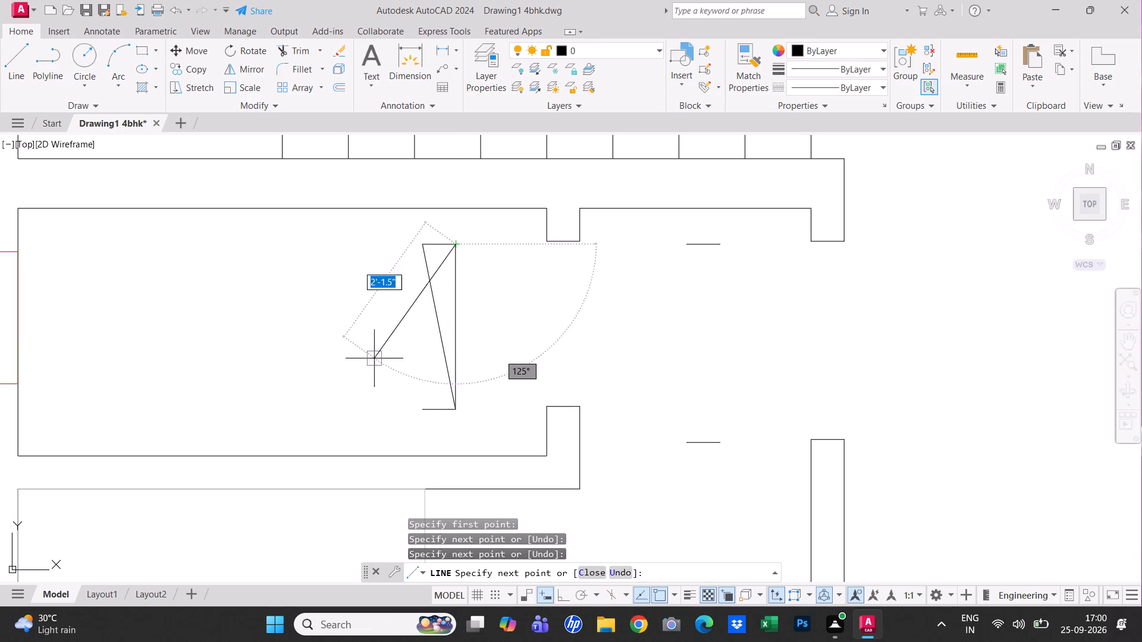
{"action": "left_click", "coordinate": [423, 413]}
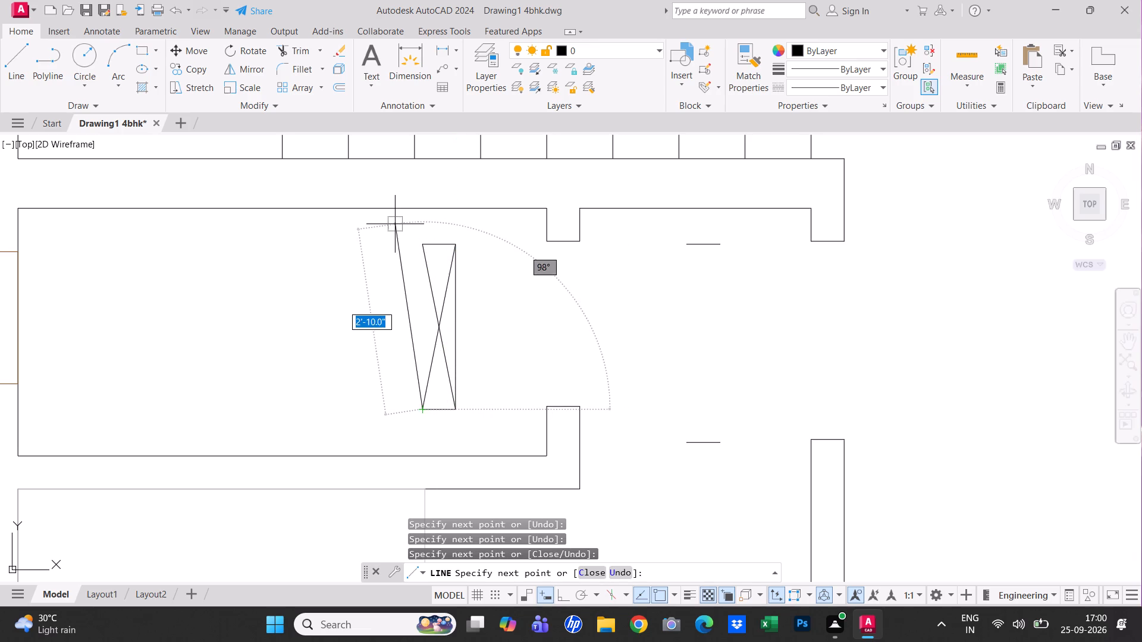
{"action": "left_click", "coordinate": [419, 243]}
{"action": "right_click_drag", "start_coordinate": [414, 245], "coordinate": [408, 248]}
{"action": "left_click", "coordinate": [452, 259]}
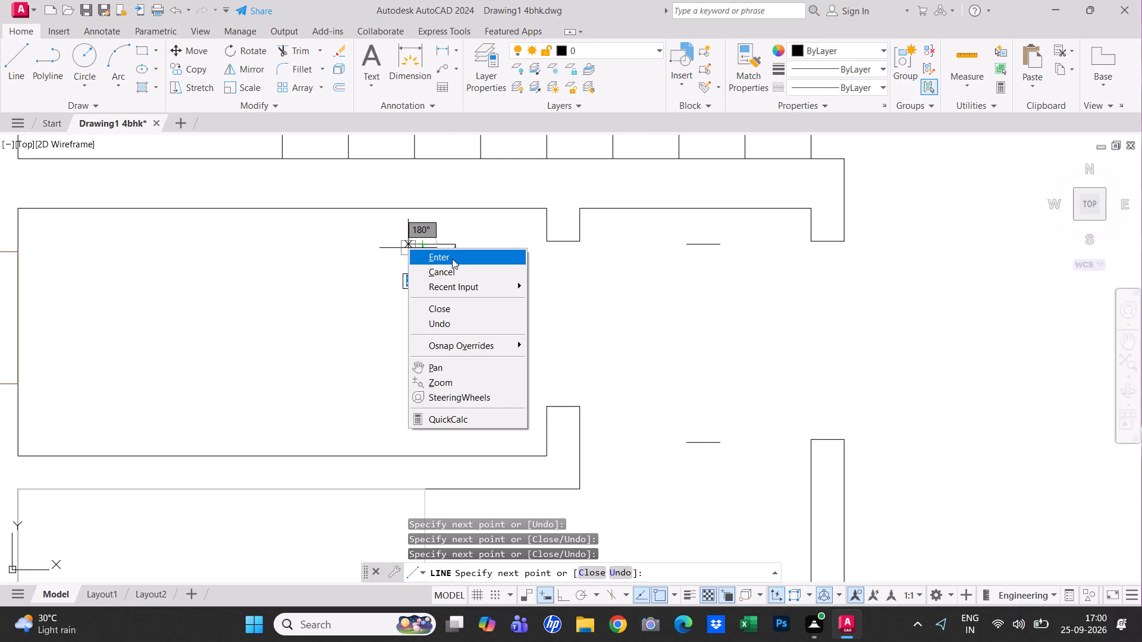
Draw lines joining the right pair of copied end lines into an upright rectangle with both diagonals crossed inside.
{"action": "right_click", "coordinate": [448, 259]}
{"action": "left_click", "coordinate": [509, 270]}
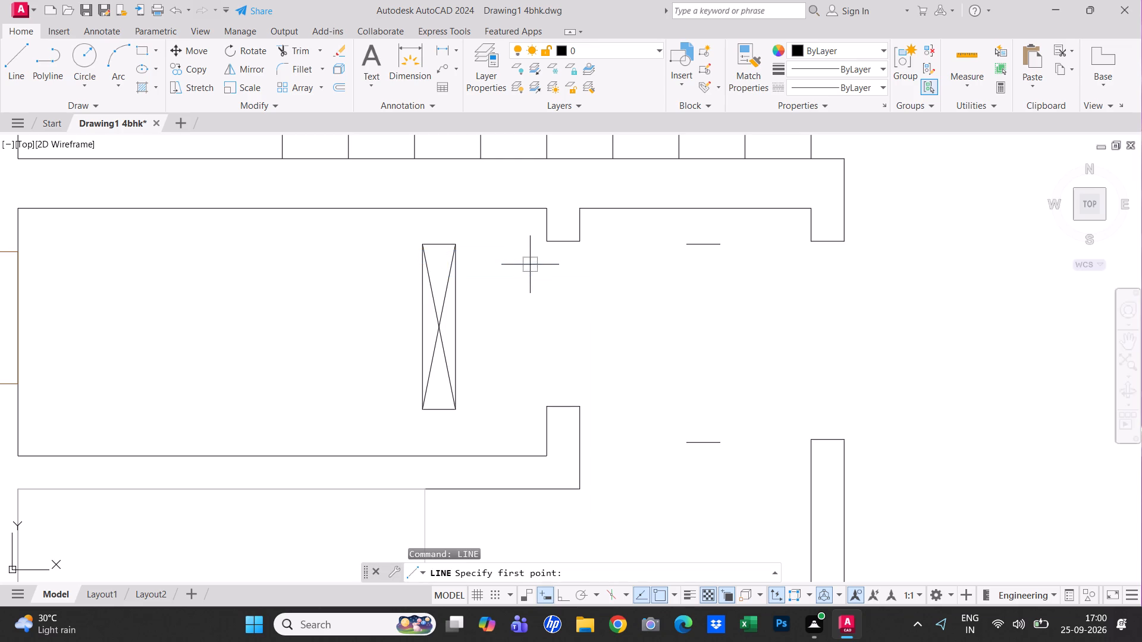
{"action": "left_click", "coordinate": [686, 244]}
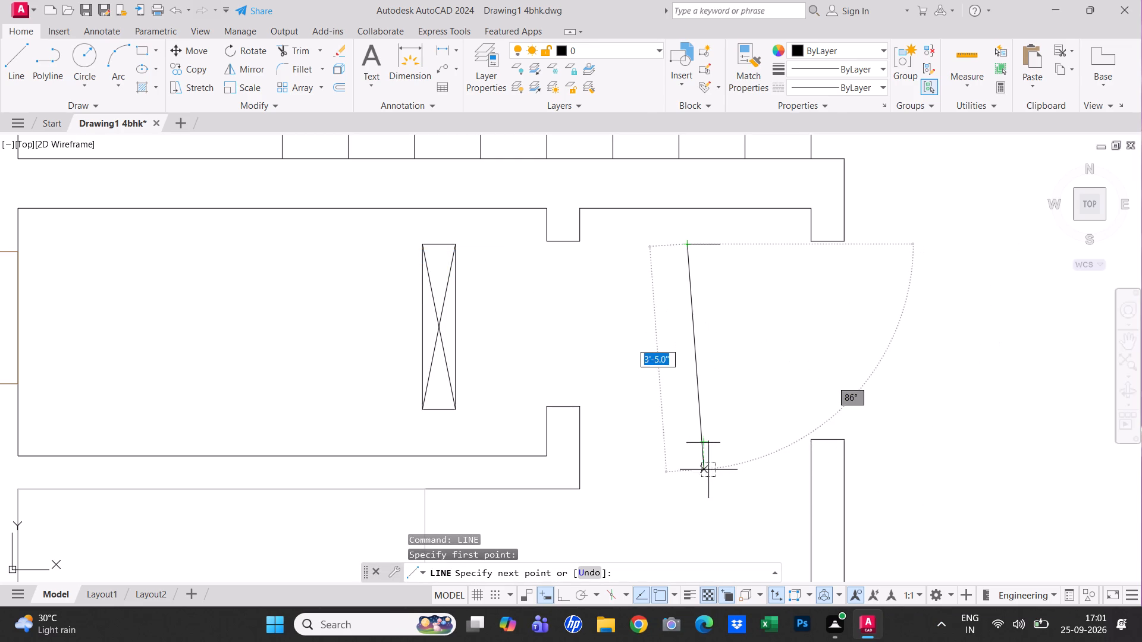
{"action": "left_click", "coordinate": [721, 440]}
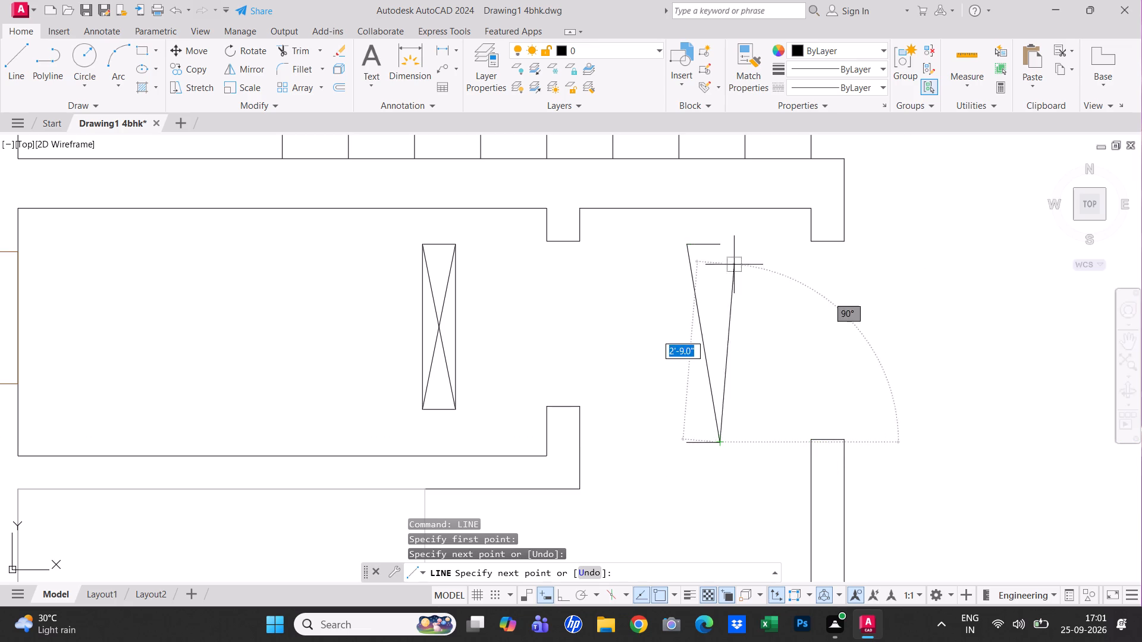
{"action": "left_click", "coordinate": [724, 246]}
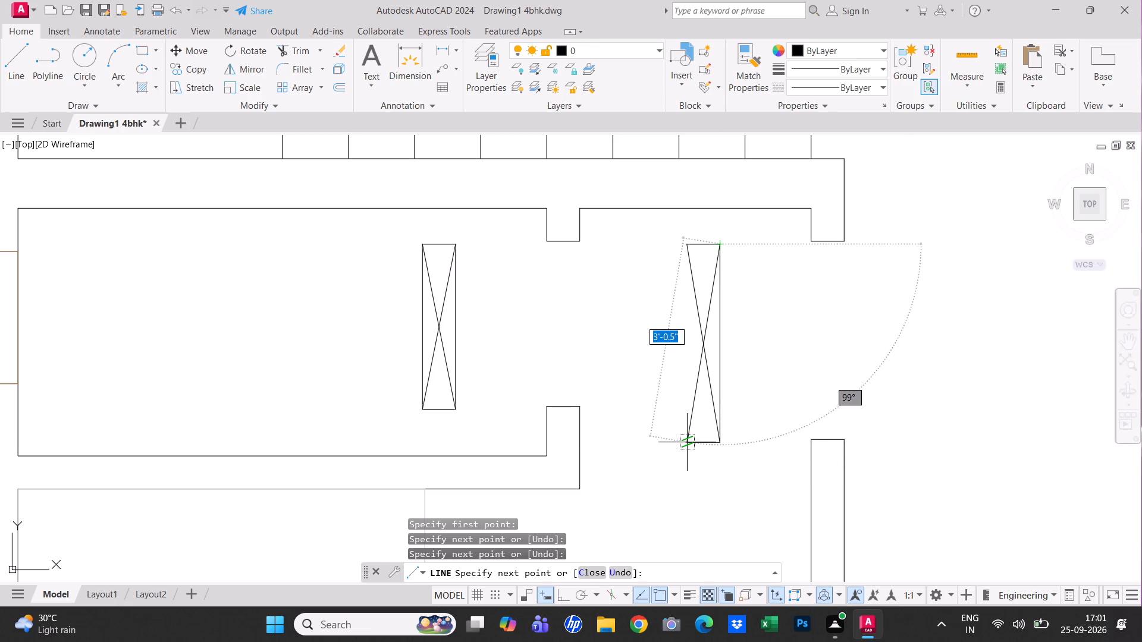
{"action": "left_click", "coordinate": [691, 441]}
{"action": "left_click", "coordinate": [684, 237]}
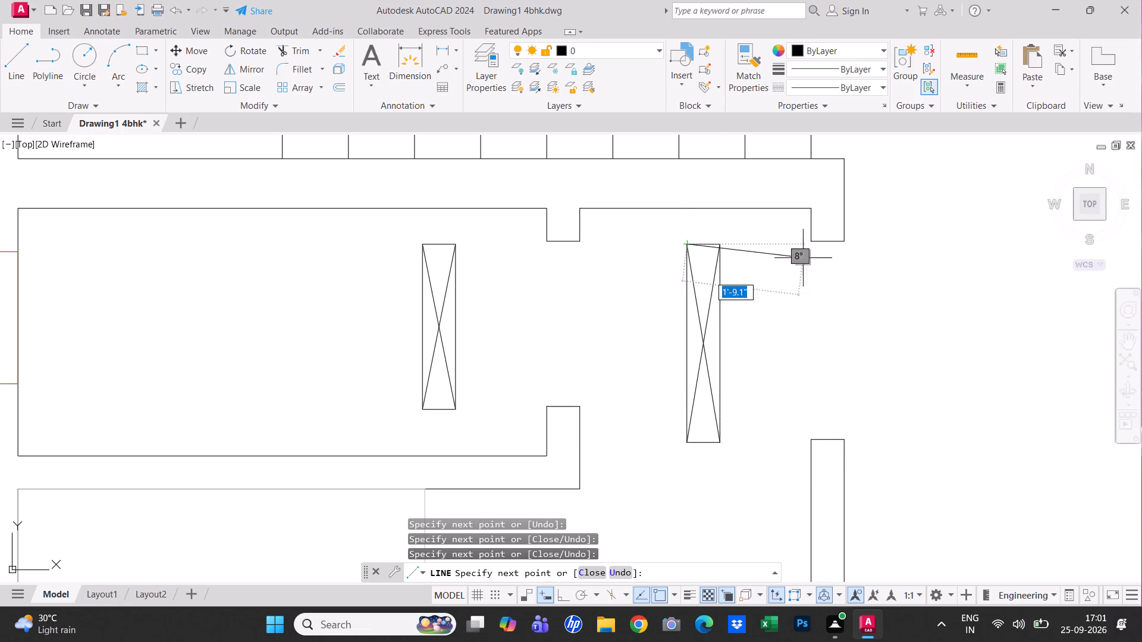
{"action": "key", "text": "Escape"}
Group the six lines of each of the two upright crossed rectangles into one object per rectangle.
{"action": "left_click", "coordinate": [716, 479]}
{"action": "left_click", "coordinate": [662, 231]}
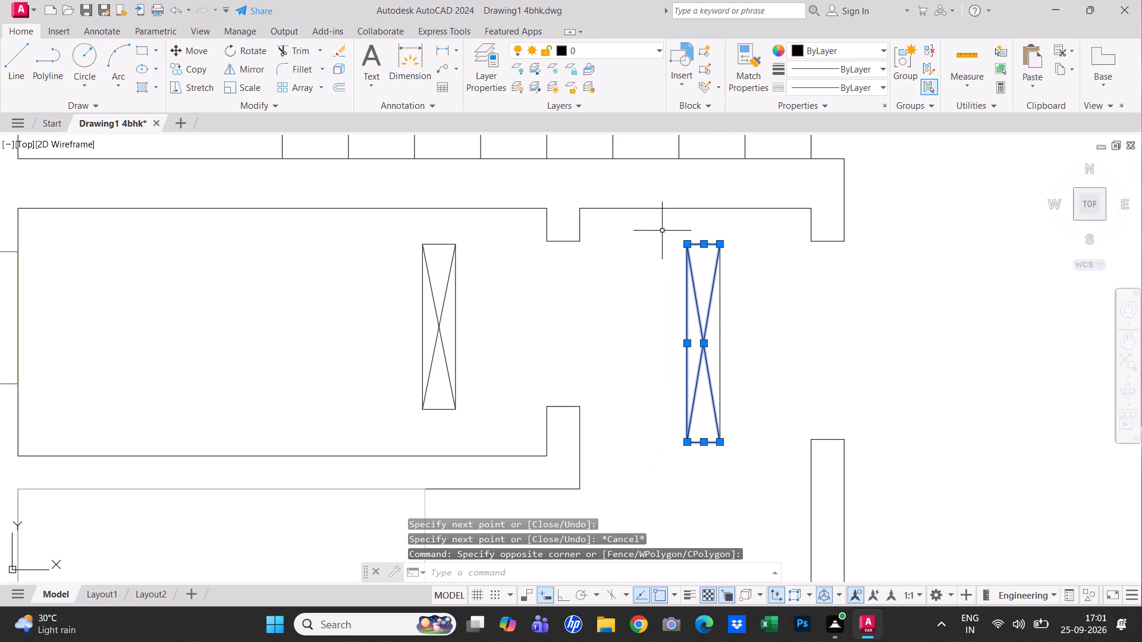
{"action": "key", "text": "Escape"}
{"action": "left_click_drag", "start_coordinate": [746, 473], "coordinate": [746, 458]}
{"action": "left_click", "coordinate": [674, 210]}
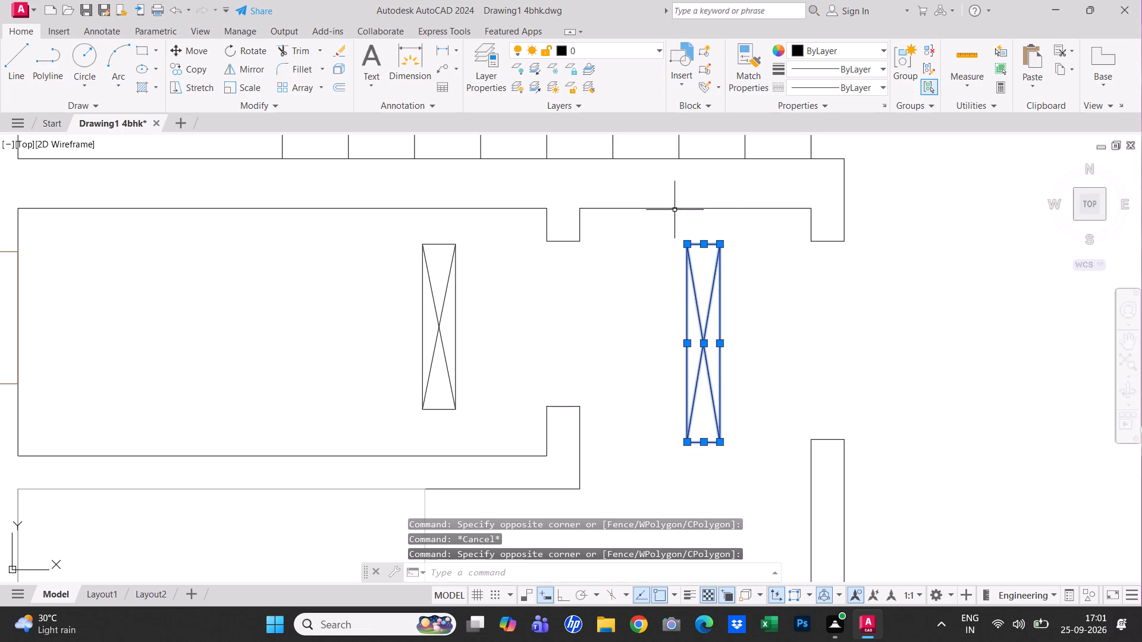
{"action": "type", "text": "g"}
{"action": "key", "text": "space"}
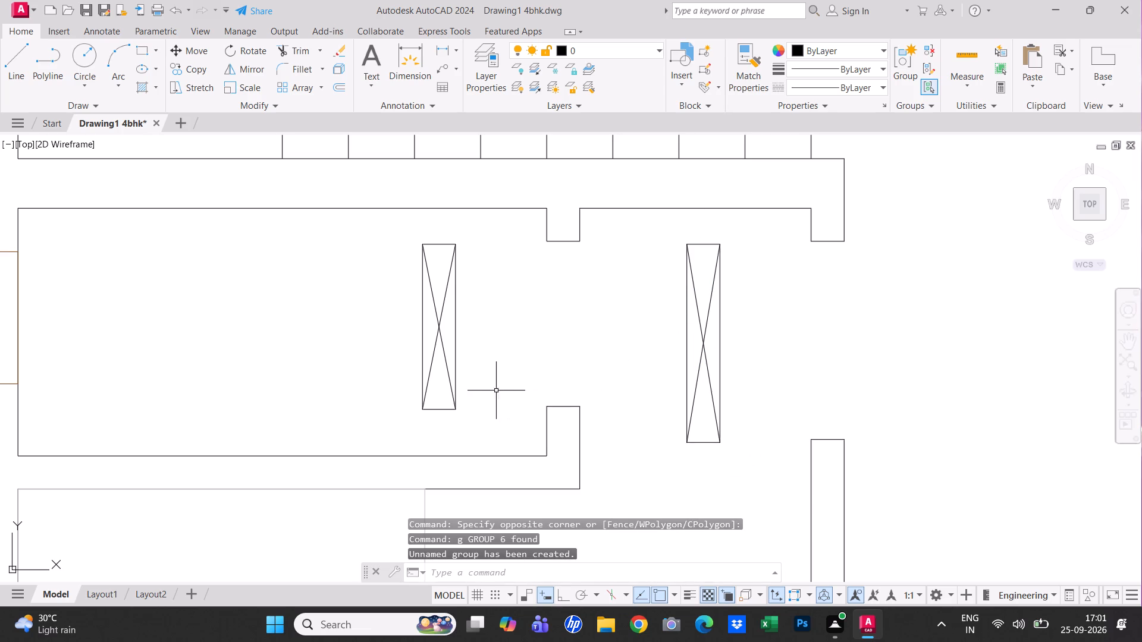
{"action": "left_click", "coordinate": [484, 417]}
{"action": "left_click", "coordinate": [378, 234]}
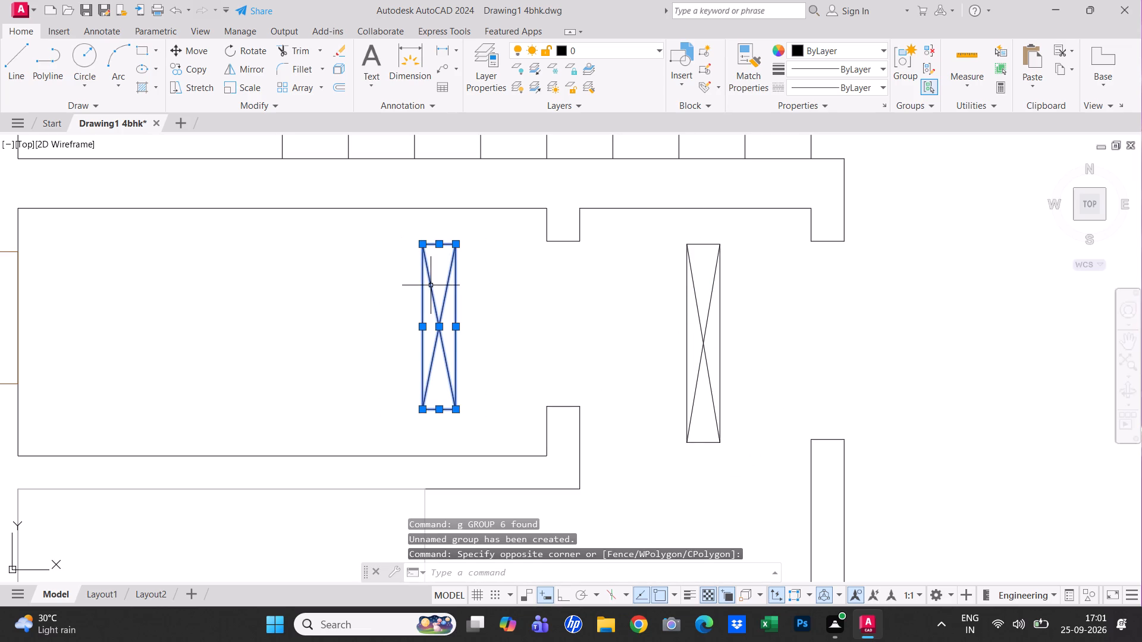
{"action": "type", "text": "g"}
{"action": "key", "text": "space"}
Assign both upright crossed rectangle groups to Layer2.
{"action": "left_click", "coordinate": [442, 306]}
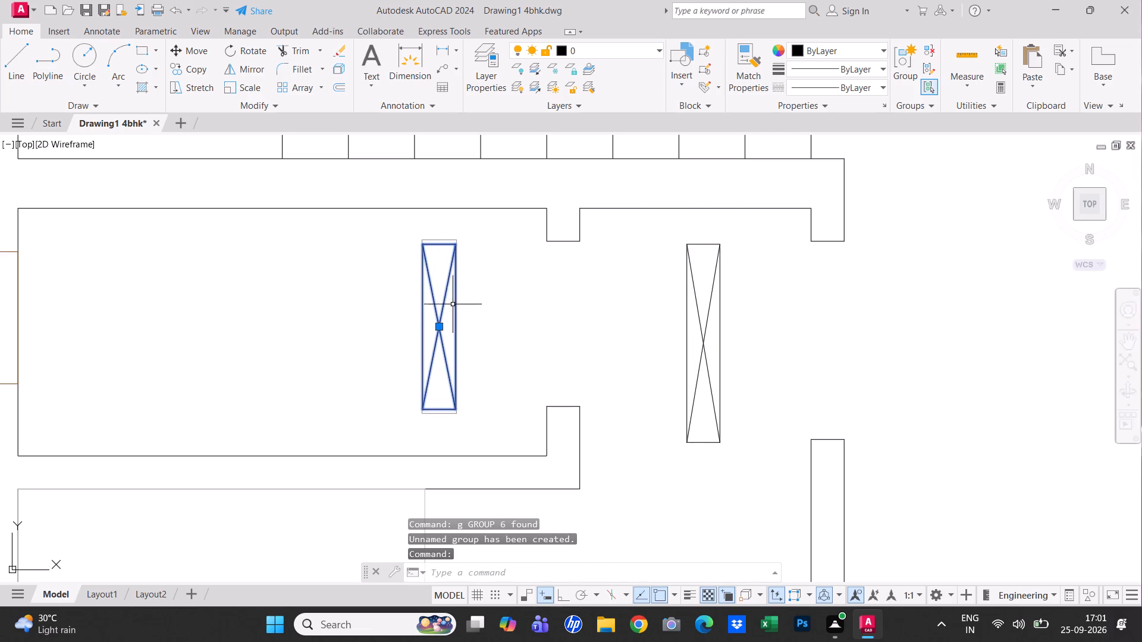
{"action": "left_click", "coordinate": [699, 316]}
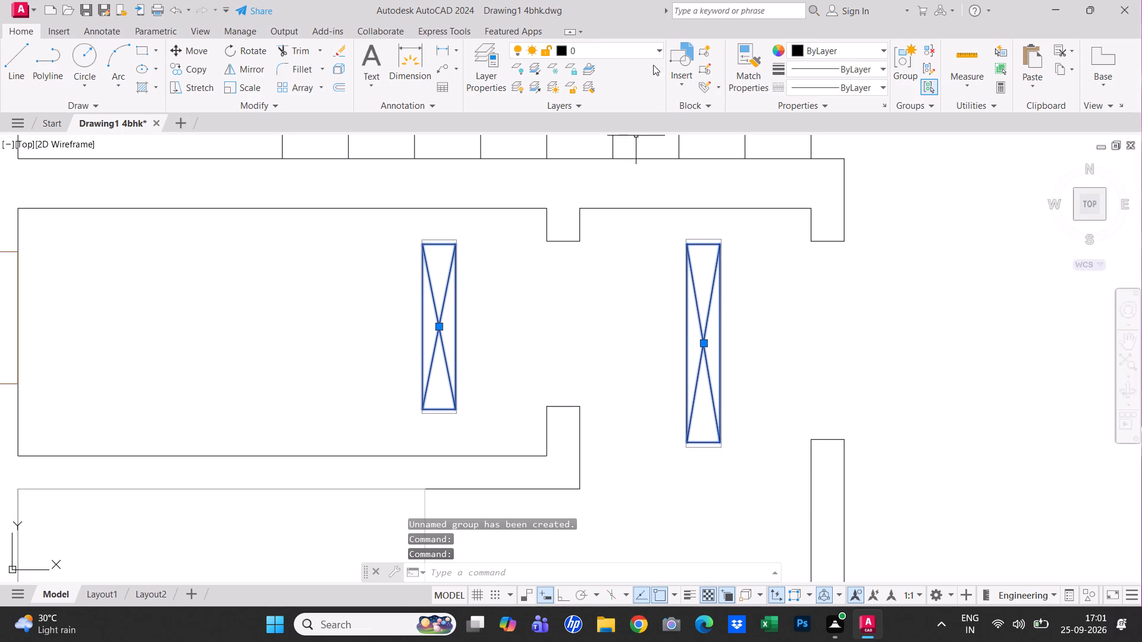
{"action": "left_click", "coordinate": [647, 52]}
{"action": "left_click", "coordinate": [647, 108]}
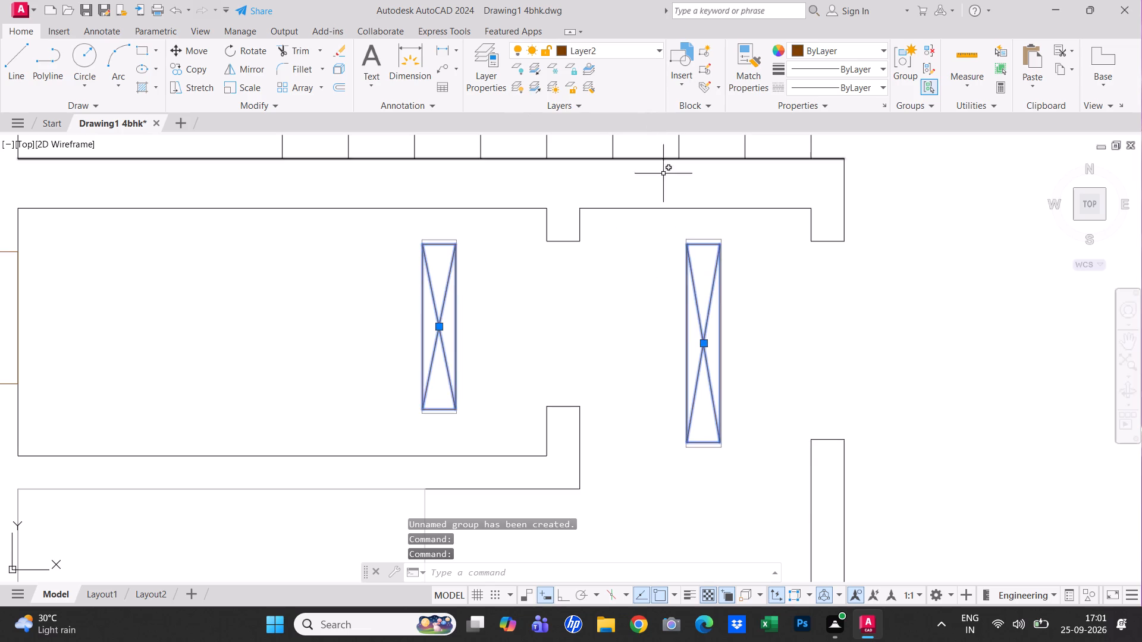
{"action": "key", "text": "Escape"}
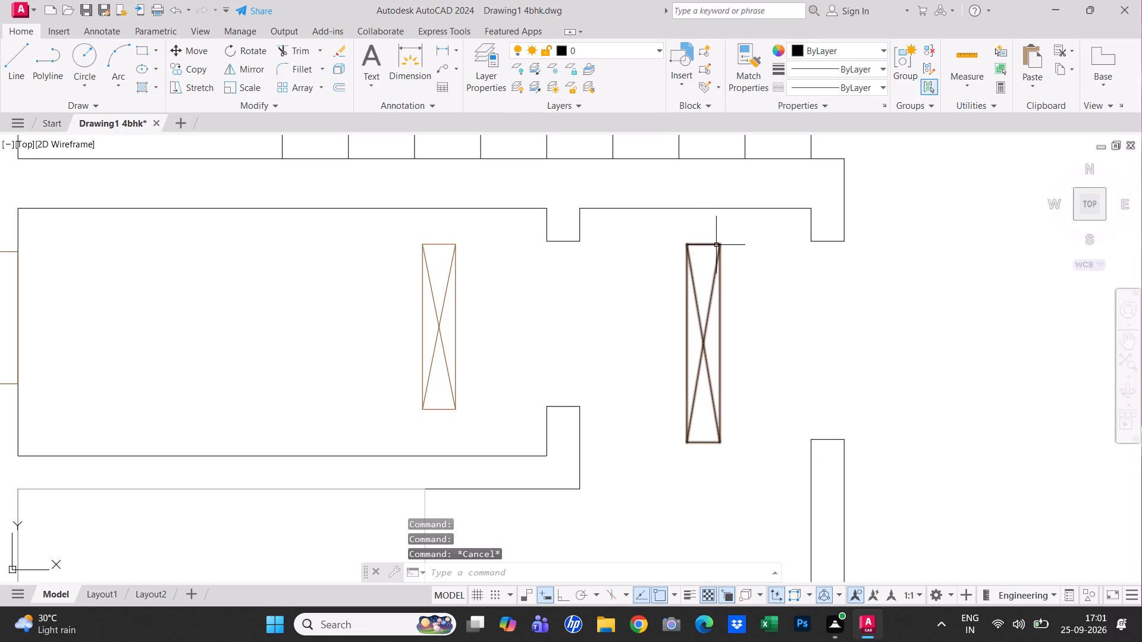
{"action": "key", "text": "Escape"}
Move both crossed rectangle groups together into the two door openings, from the right rectangle's upper right corner to its opening's upper right corner.
{"action": "left_click", "coordinate": [716, 245]}
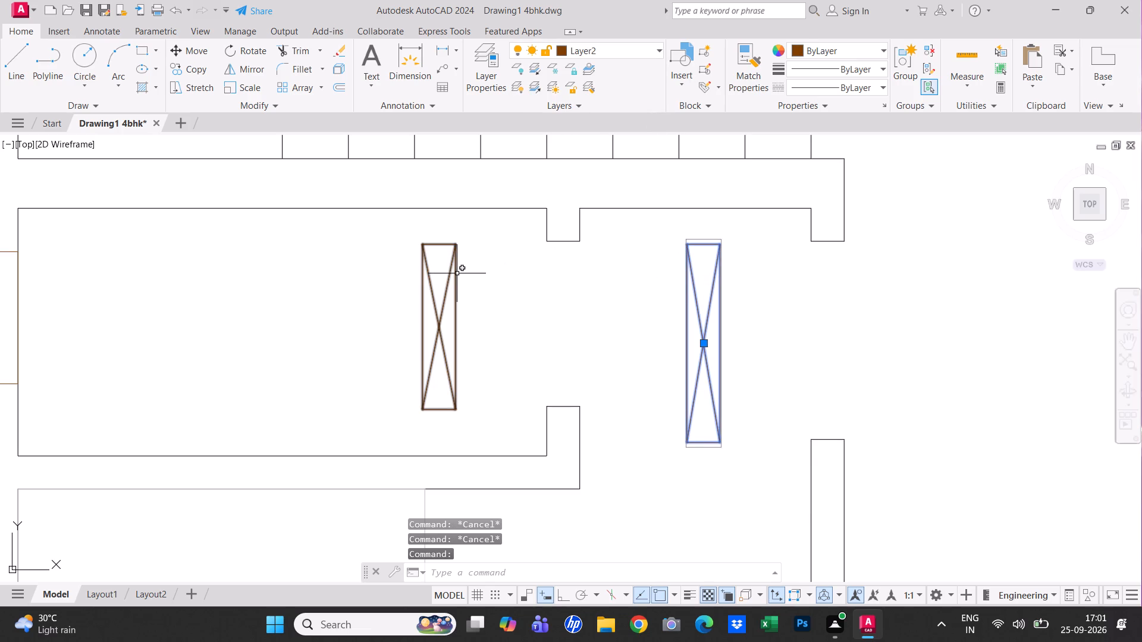
{"action": "left_click", "coordinate": [456, 274]}
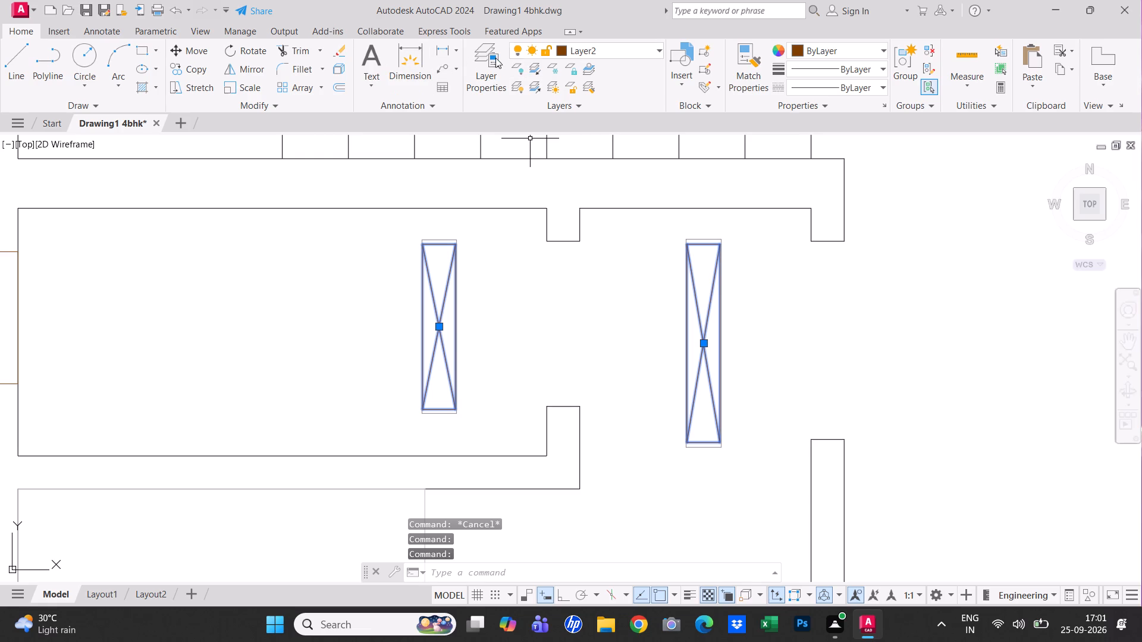
{"action": "left_click", "coordinate": [192, 50]}
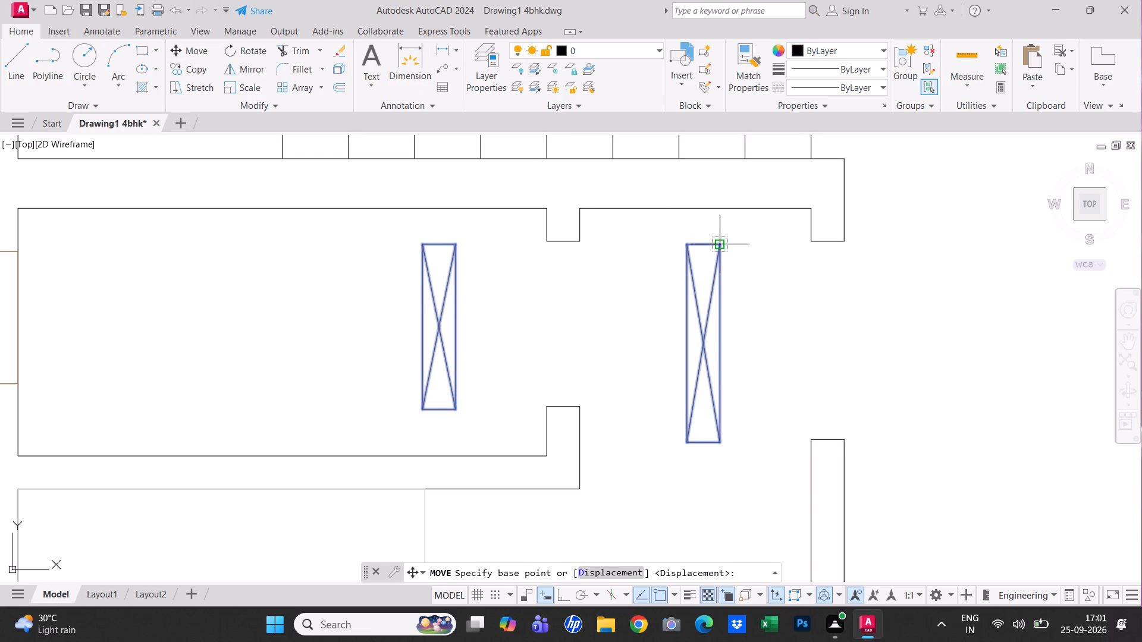
{"action": "left_click", "coordinate": [724, 244]}
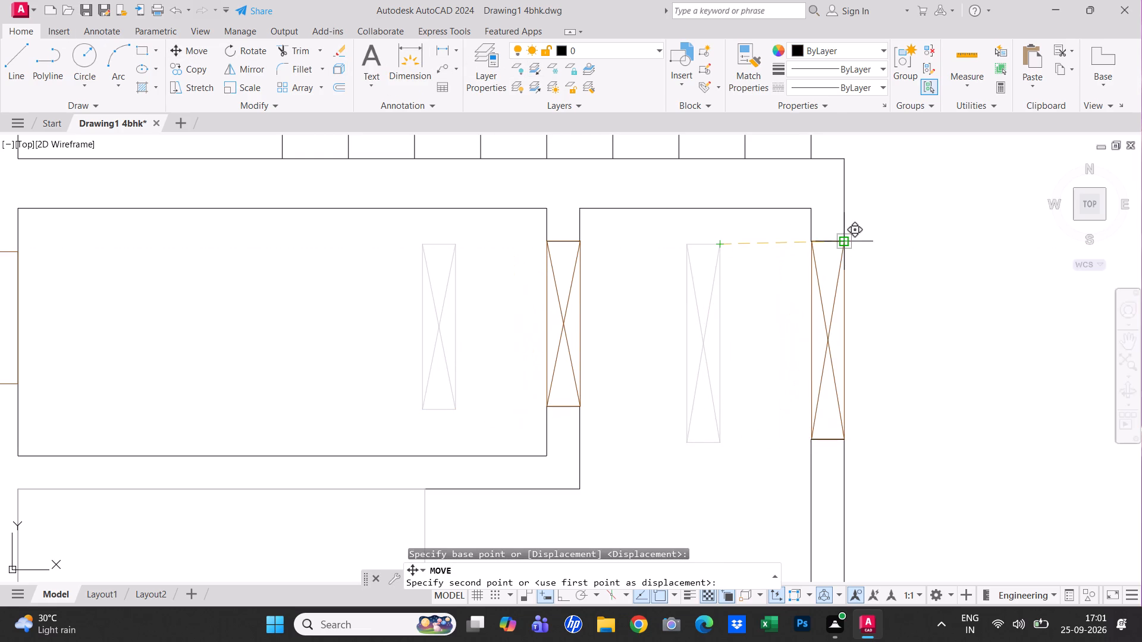
{"action": "left_click", "coordinate": [847, 239]}
{"action": "key", "text": "Escape"}
Copy the two end lines of the opening in the left plan's central horizontal wall to clear space just above the wall.
{"action": "scroll", "coordinate": [637, 309], "scroll_direction": "down", "scroll_amount": 3}
{"action": "middle_click", "coordinate": [637, 309]}
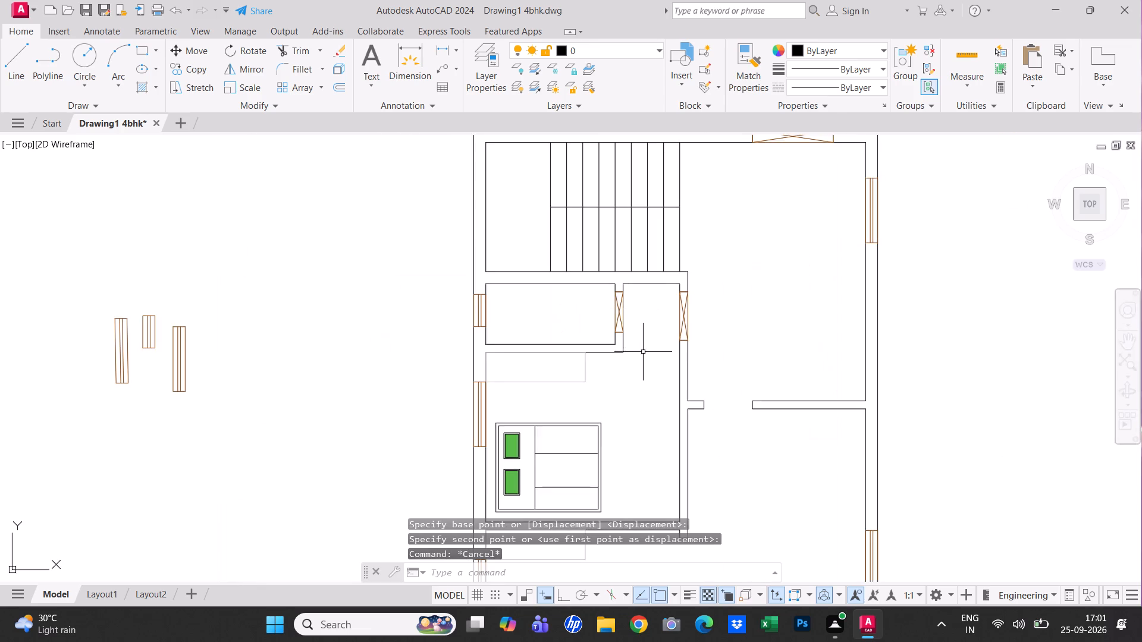
{"action": "middle_click_drag", "start_coordinate": [643, 356], "coordinate": [644, 290]}
{"action": "scroll", "coordinate": [745, 366], "scroll_direction": "up", "scroll_amount": 1}
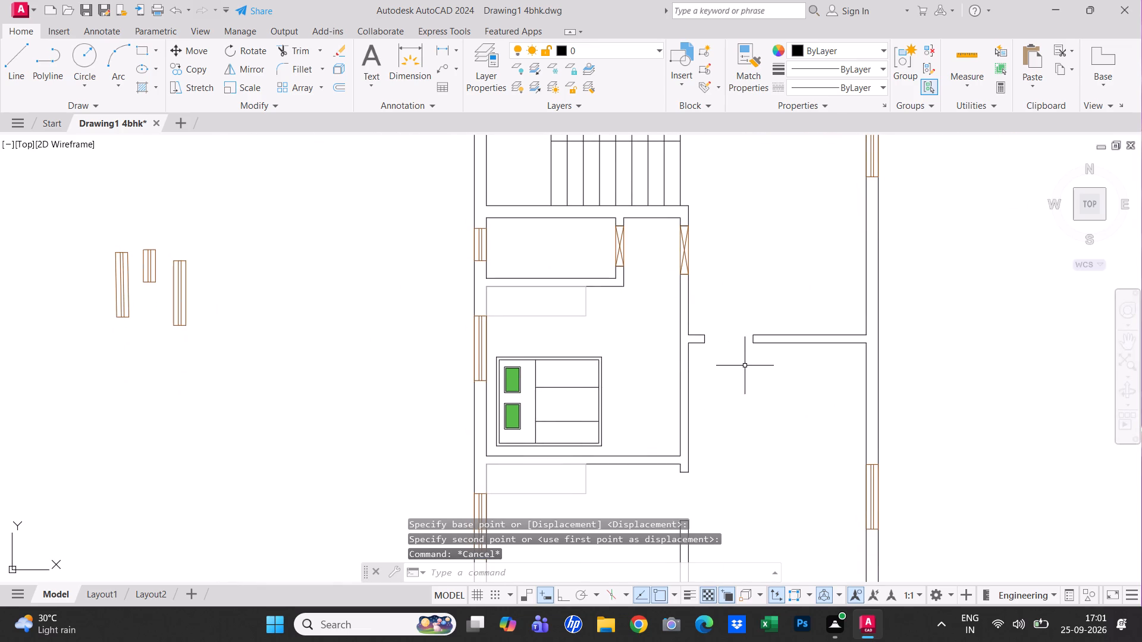
{"action": "middle_click_drag", "start_coordinate": [745, 366], "coordinate": [713, 407]}
{"action": "key", "text": "Escape"}
{"action": "left_click", "coordinate": [725, 370]}
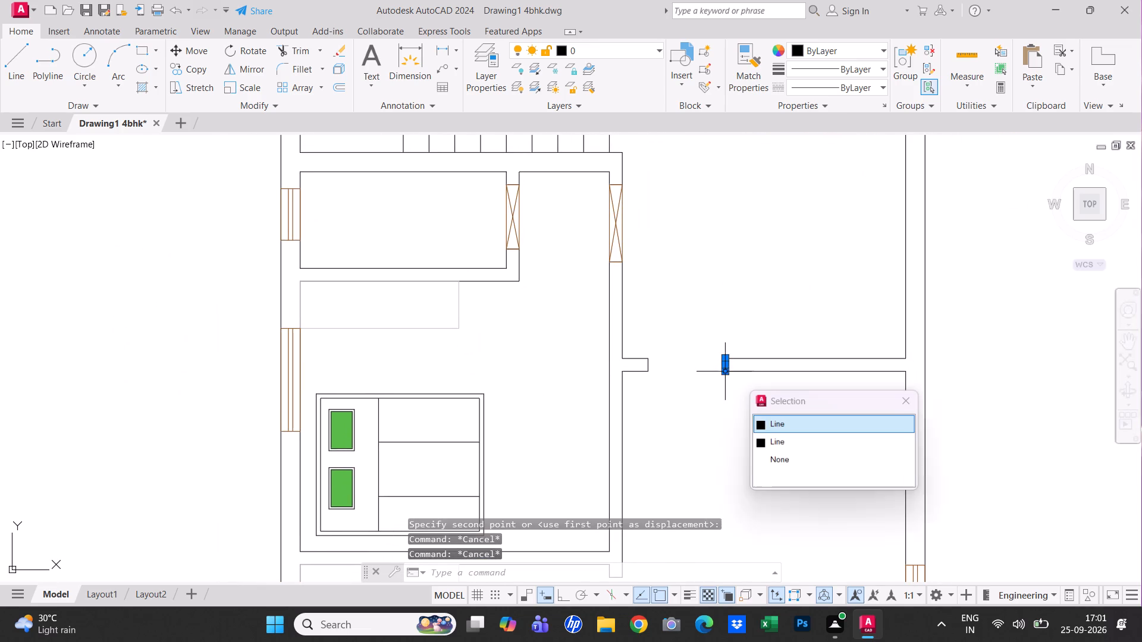
{"action": "left_click", "coordinate": [648, 364]}
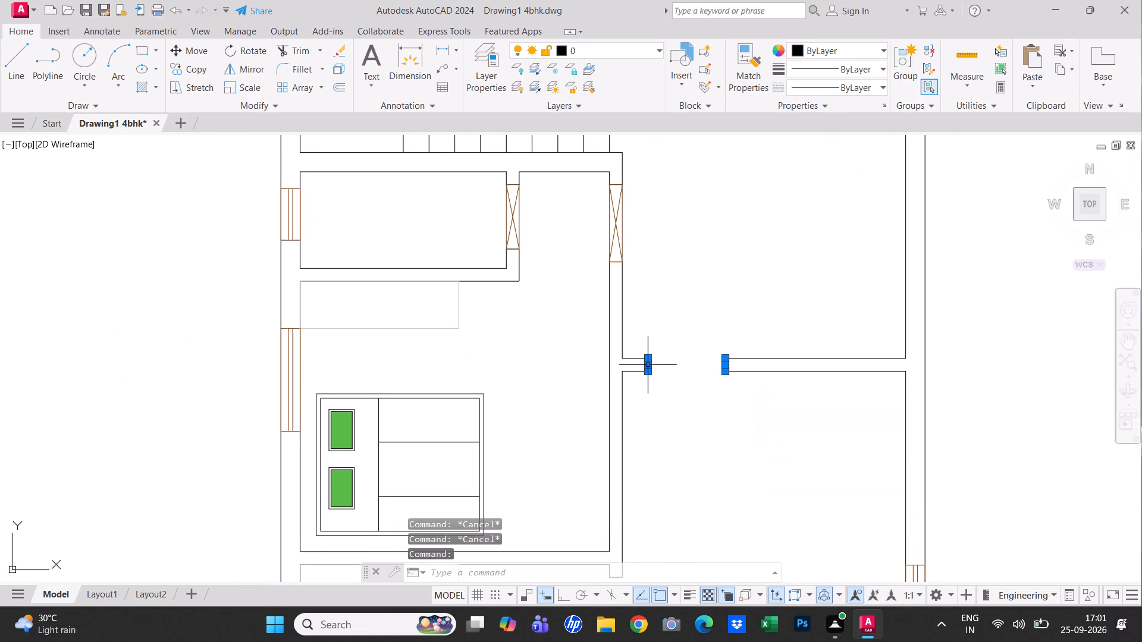
{"action": "left_click", "coordinate": [180, 62]}
{"action": "left_click", "coordinate": [418, 237]}
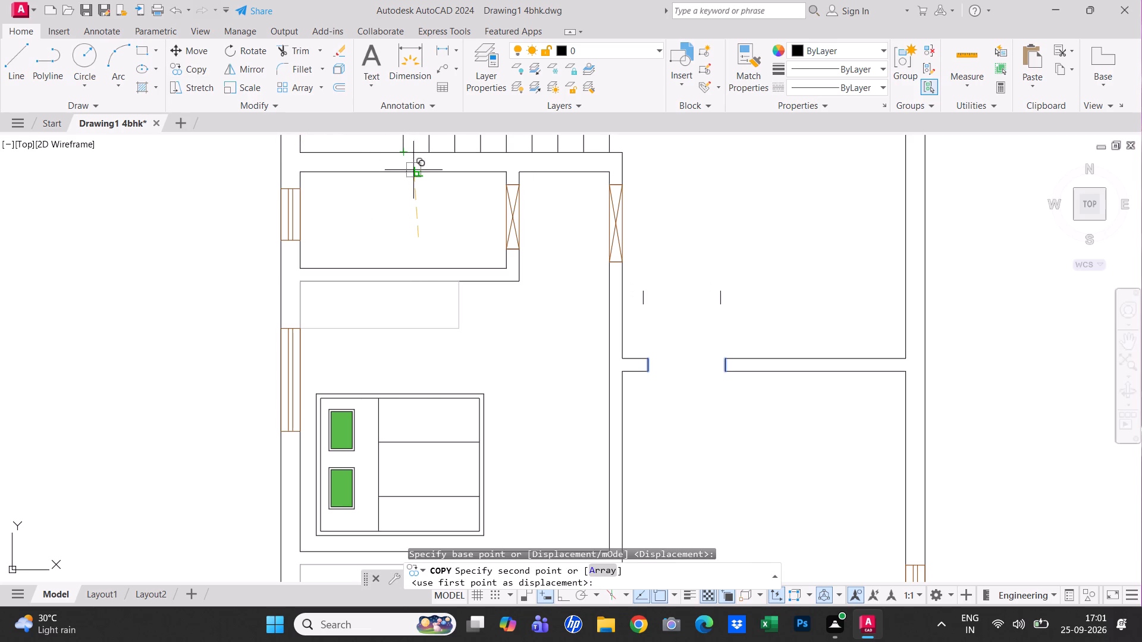
{"action": "left_click", "coordinate": [414, 170]}
{"action": "key", "text": "Escape"}
Draw lines joining the two copied end lines into a horizontal rectangle about 3' long with both diagonals crossed inside.
{"action": "scroll", "coordinate": [708, 292], "scroll_direction": "up", "scroll_amount": 2}
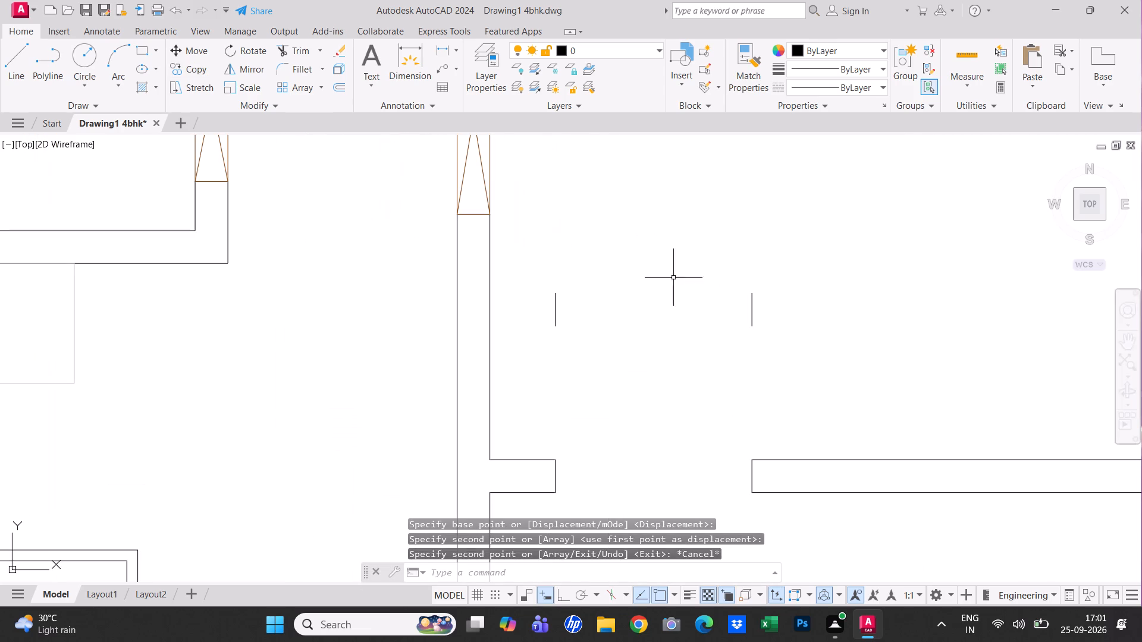
{"action": "left_click", "coordinate": [24, 61]}
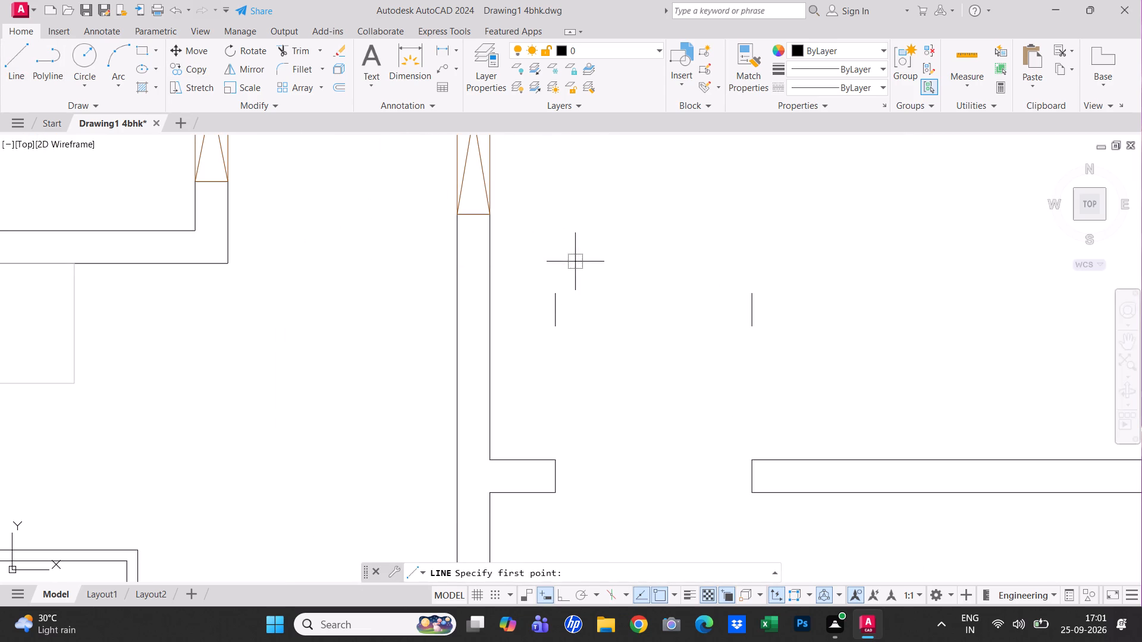
{"action": "left_click", "coordinate": [557, 289]}
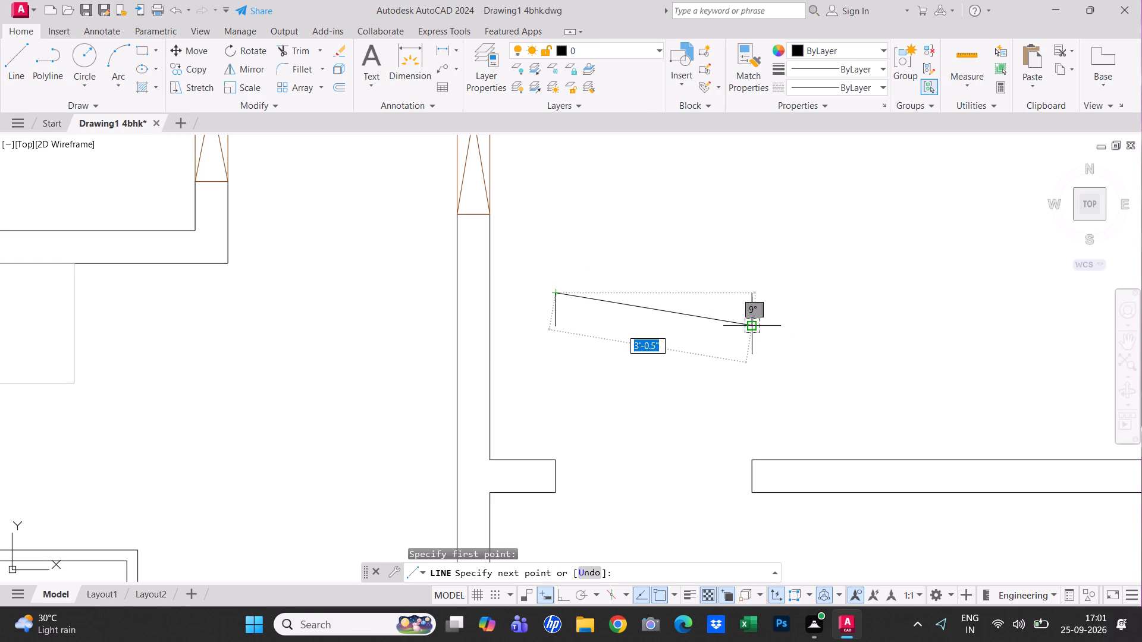
{"action": "left_click", "coordinate": [750, 328]}
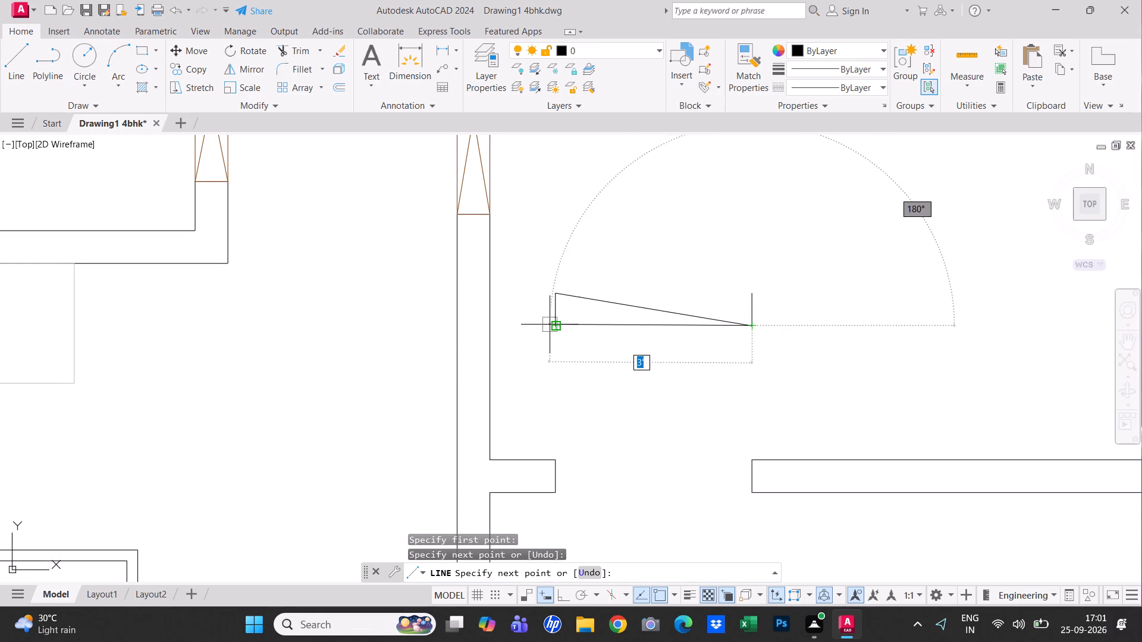
{"action": "left_click", "coordinate": [558, 323]}
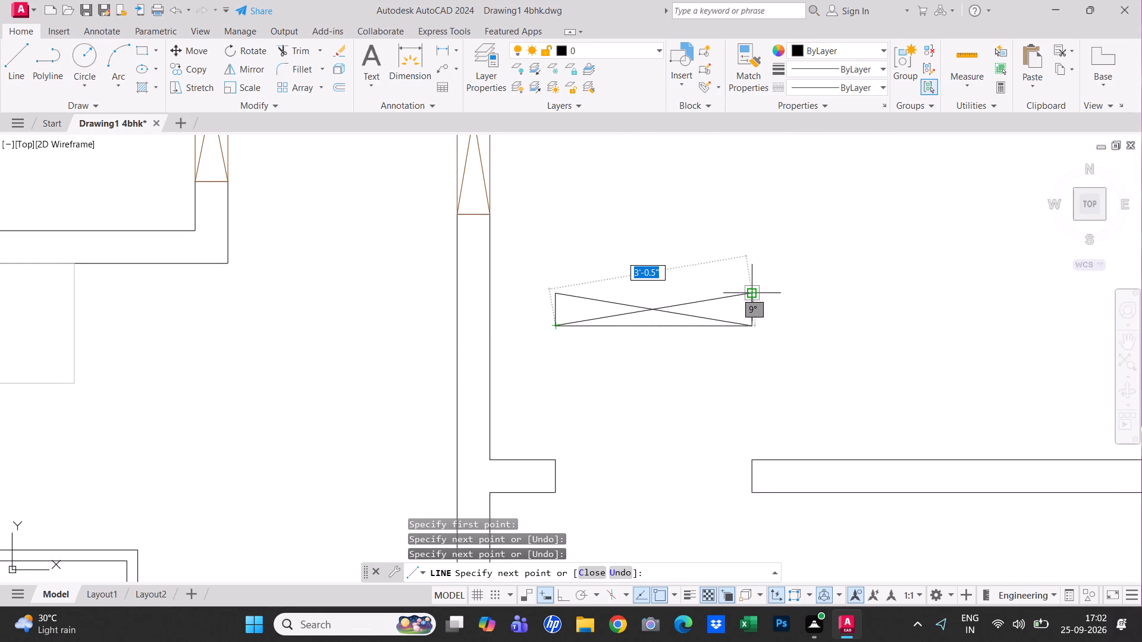
{"action": "left_click", "coordinate": [748, 294]}
{"action": "left_click", "coordinate": [553, 288]}
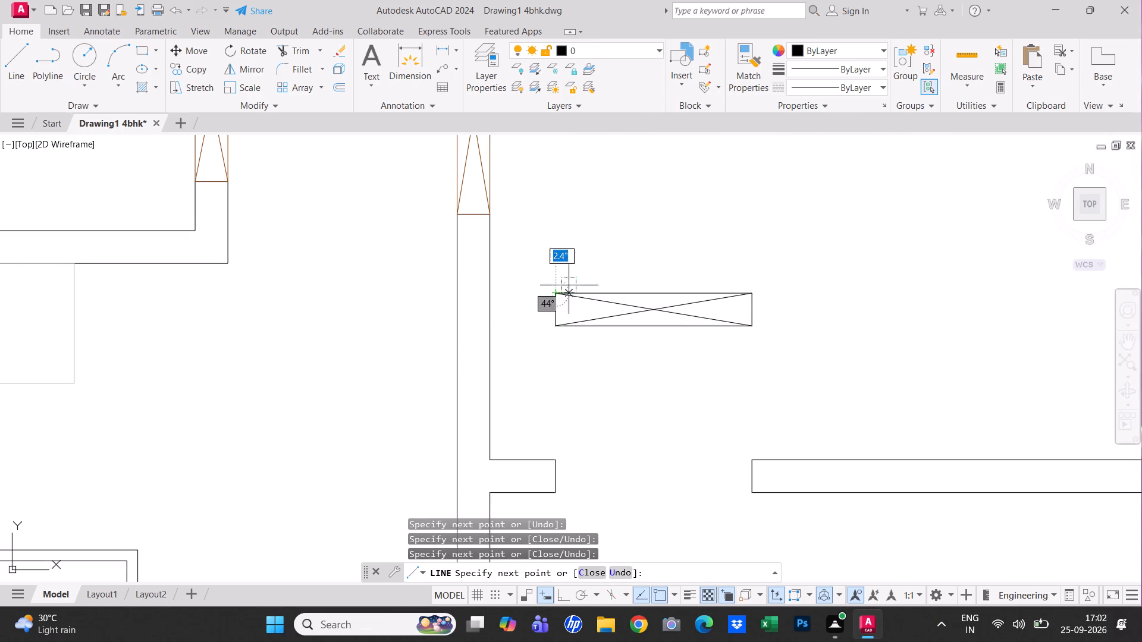
{"action": "key", "text": "Escape"}
Group the six lines of the horizontal crossed rectangle into one object.
{"action": "left_click", "coordinate": [755, 350]}
{"action": "left_click", "coordinate": [510, 253]}
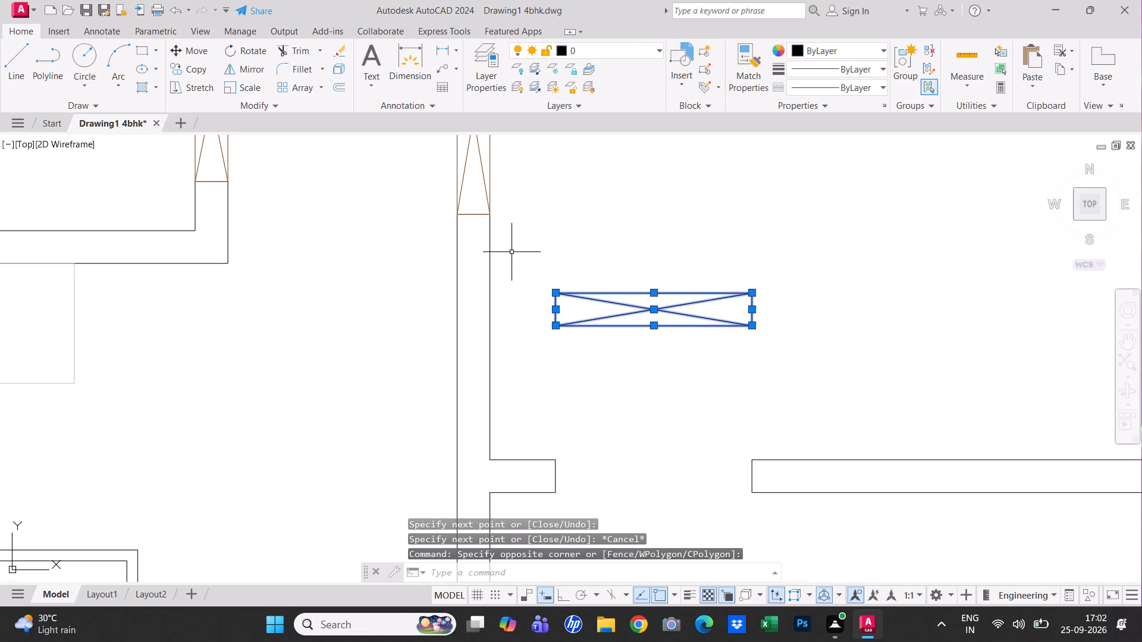
{"action": "type", "text": "g"}
{"action": "key", "text": "space"}
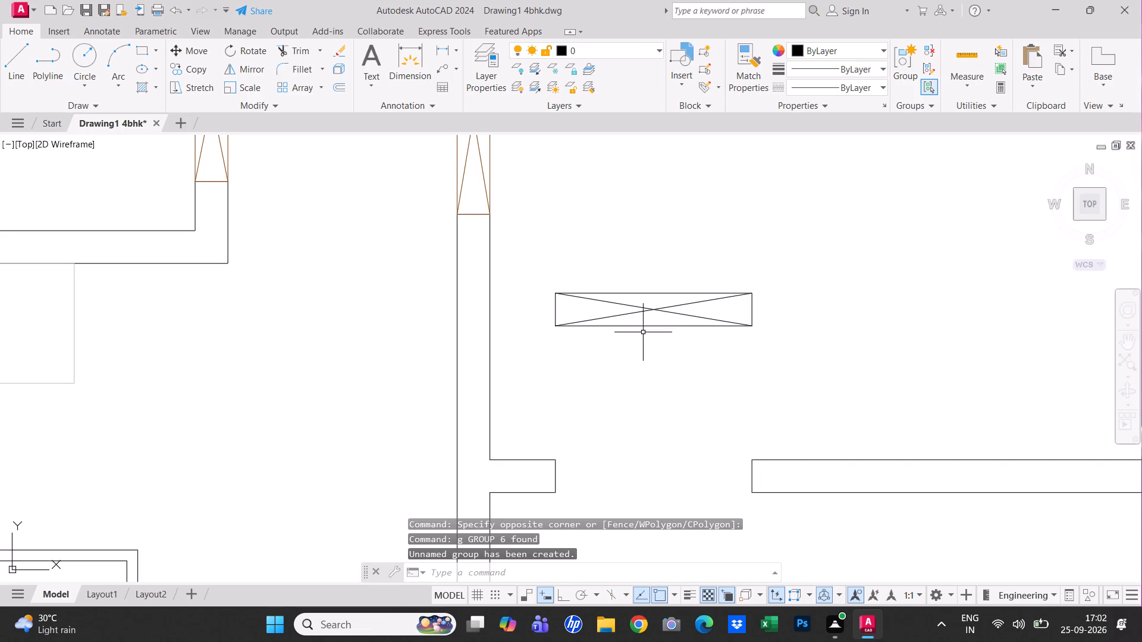
Assign the horizontal crossed rectangle group to Layer2.
{"action": "left_click", "coordinate": [630, 309]}
{"action": "left_click", "coordinate": [632, 317]}
{"action": "left_click", "coordinate": [631, 314]}
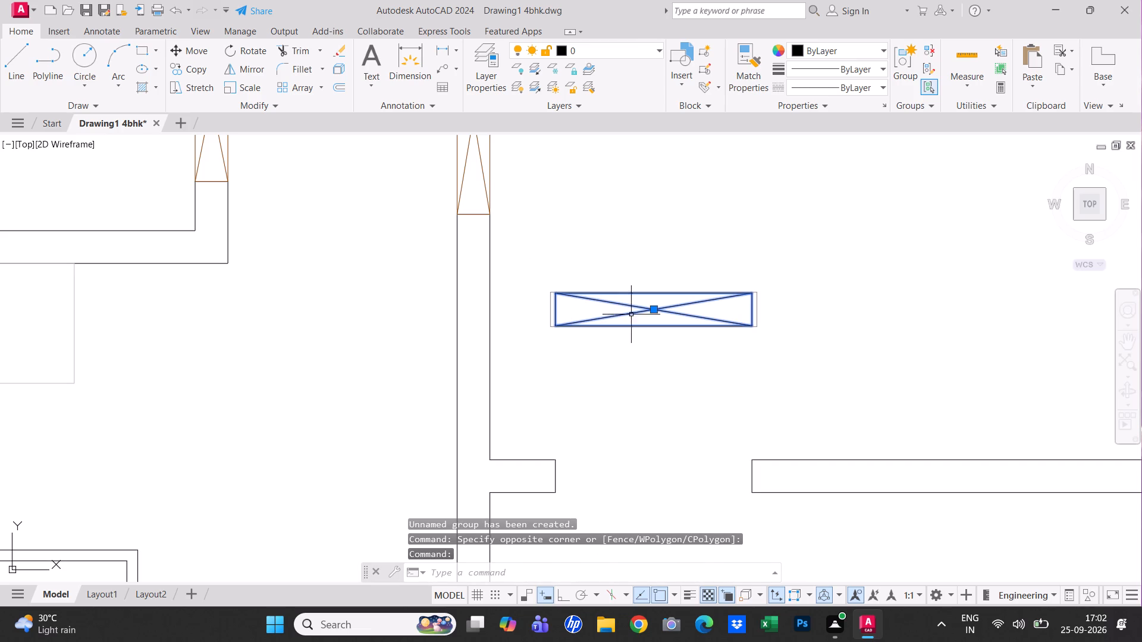
{"action": "left_click", "coordinate": [622, 51]}
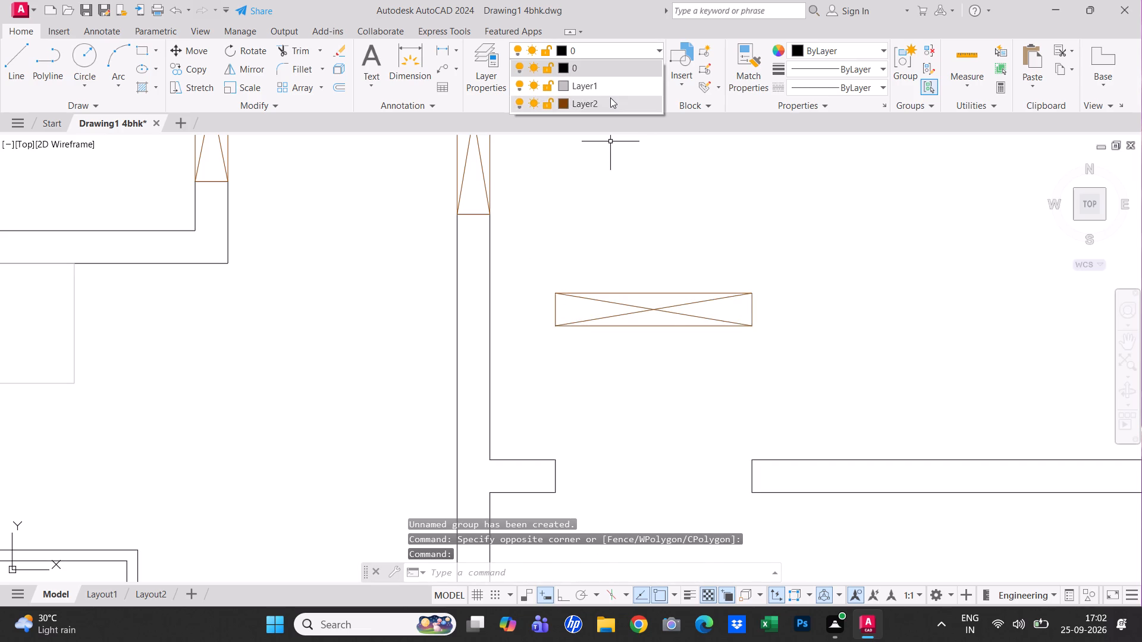
{"action": "left_click", "coordinate": [610, 98]}
{"action": "key", "text": "Escape"}
{"action": "key", "text": "Escape"}
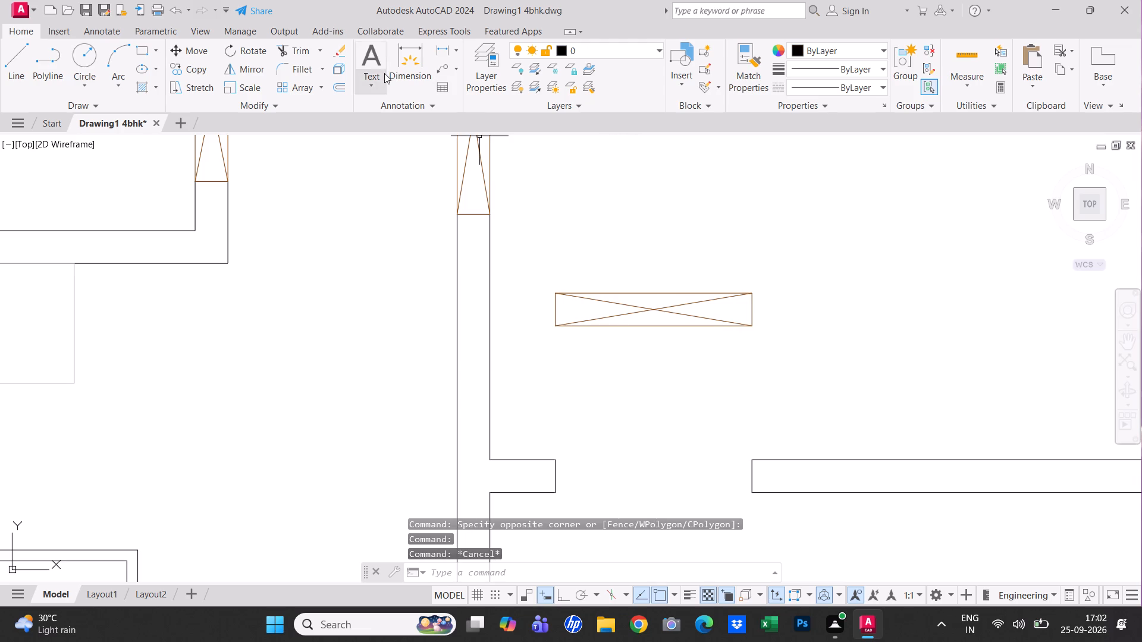
Copy the horizontal crossed rectangle into the wall opening directly below it, from its lower left corner to the opening's lower left corner.
{"action": "left_click", "coordinate": [601, 291]}
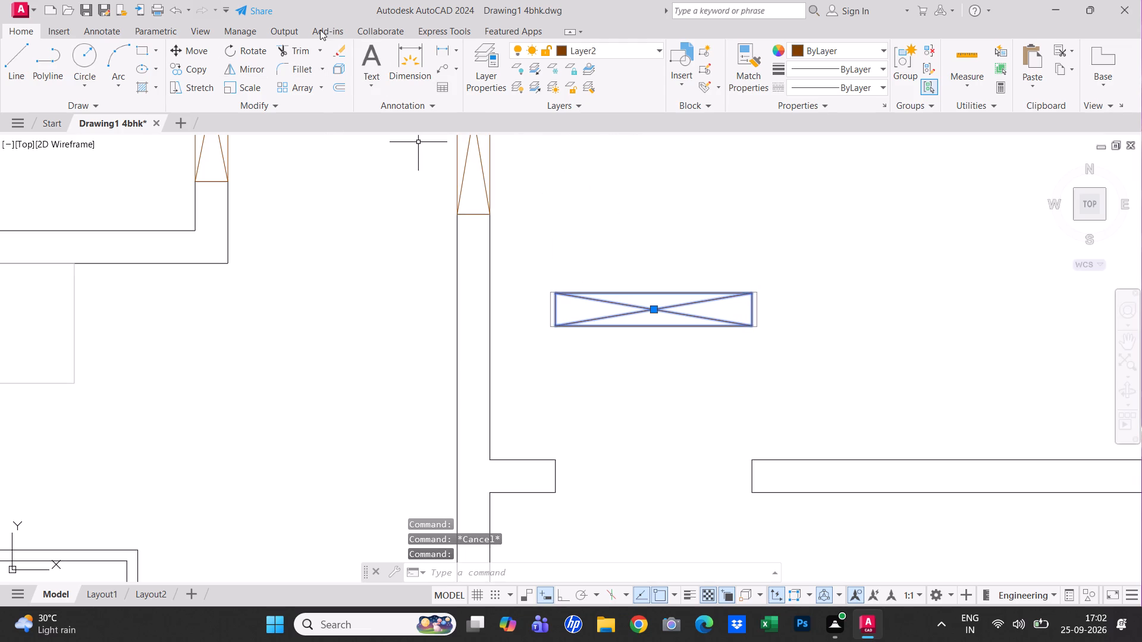
{"action": "left_click", "coordinate": [185, 69]}
{"action": "left_click", "coordinate": [557, 329]}
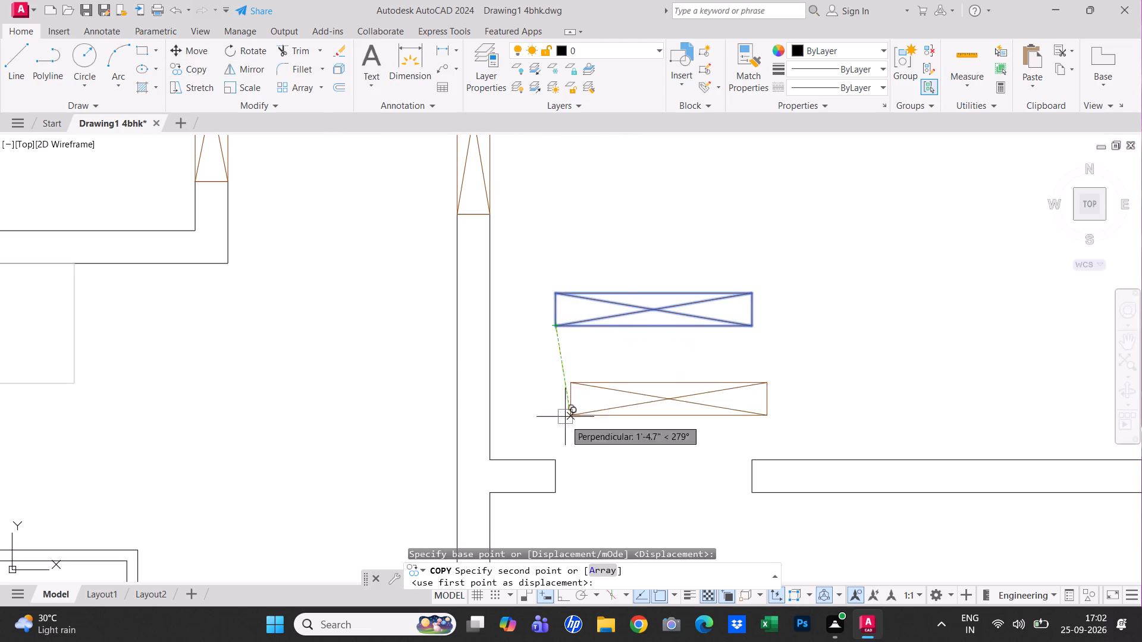
{"action": "left_click", "coordinate": [557, 489]}
{"action": "key", "text": "Escape"}
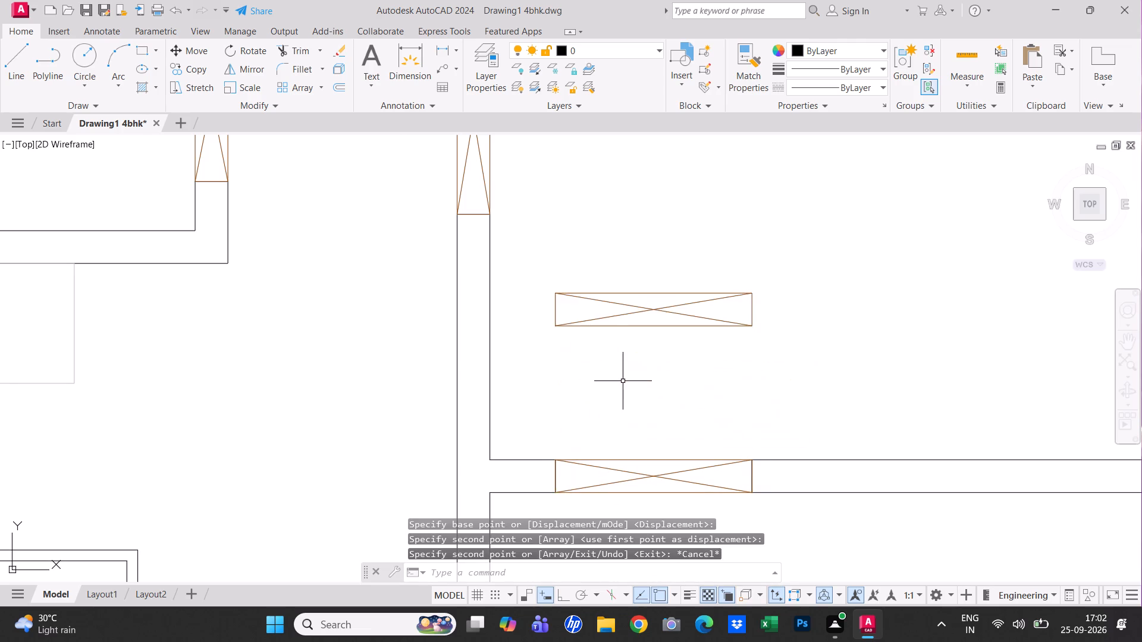
Copy the spare horizontal crossed rectangle by its upper left corner into the opening of the left plan's lower horizontal wall, beside the crossed shaft.
{"action": "scroll", "coordinate": [623, 381], "scroll_direction": "down", "scroll_amount": 2}
{"action": "middle_click_drag", "start_coordinate": [623, 380], "coordinate": [637, 252]}
{"action": "scroll", "coordinate": [614, 228], "scroll_direction": "down", "scroll_amount": 1}
{"action": "scroll", "coordinate": [639, 326], "scroll_direction": "down", "scroll_amount": 1}
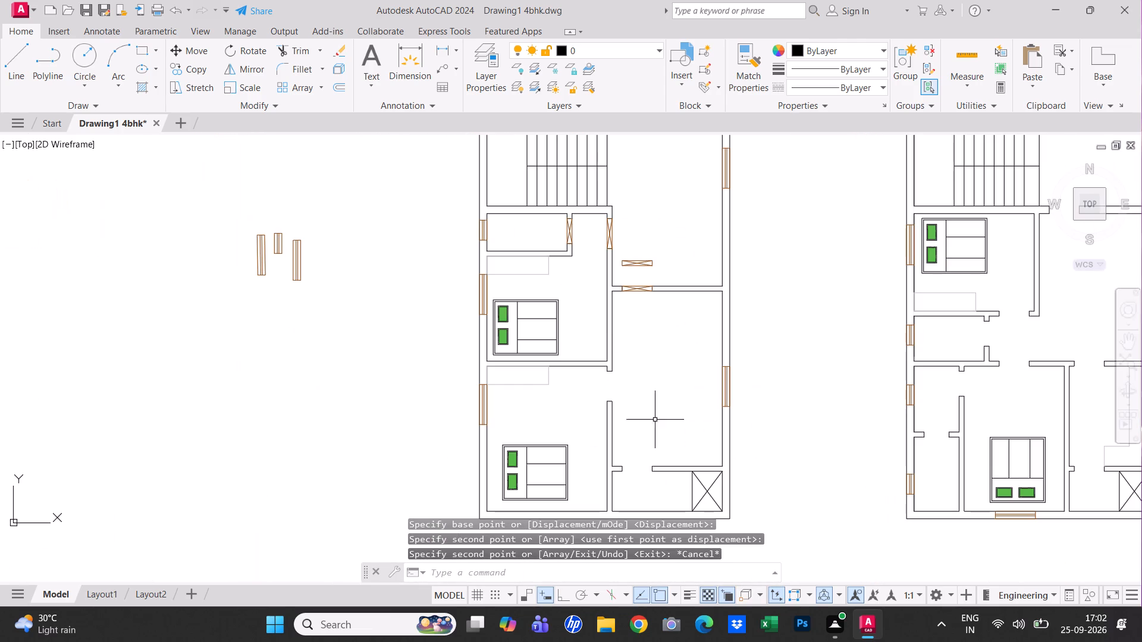
{"action": "scroll", "coordinate": [650, 270], "scroll_direction": "up", "scroll_amount": 2}
{"action": "left_click", "coordinate": [654, 270]}
{"action": "left_click", "coordinate": [595, 226]}
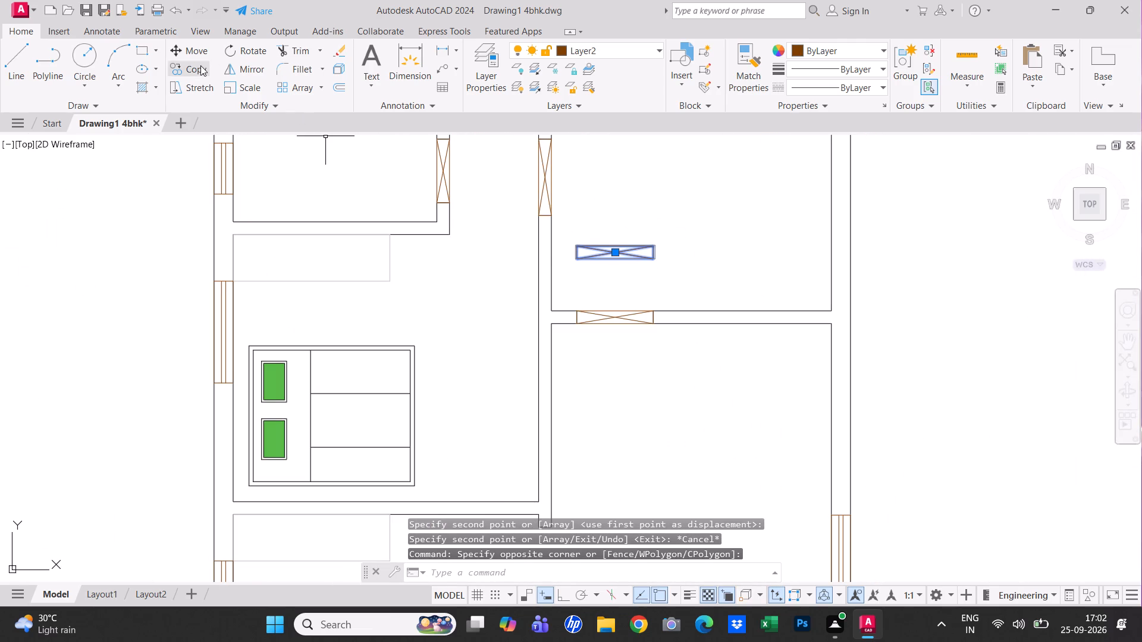
{"action": "left_click", "coordinate": [200, 65]}
{"action": "left_click", "coordinate": [579, 241]}
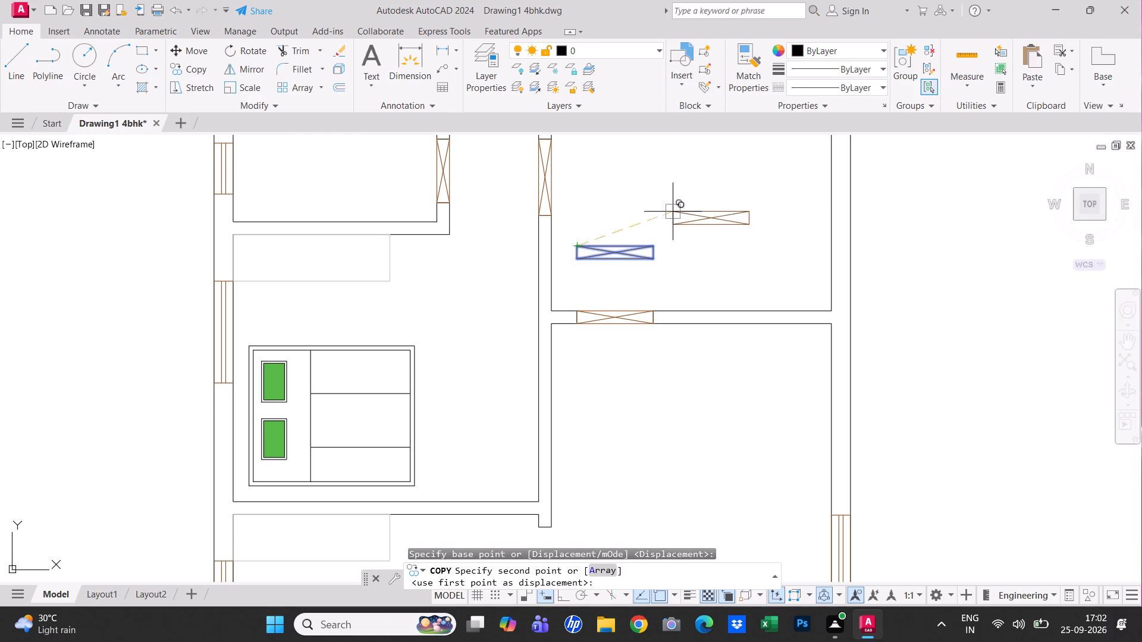
{"action": "scroll", "coordinate": [671, 227], "scroll_direction": "down", "scroll_amount": 5}
{"action": "scroll", "coordinate": [652, 292], "scroll_direction": "up", "scroll_amount": 6}
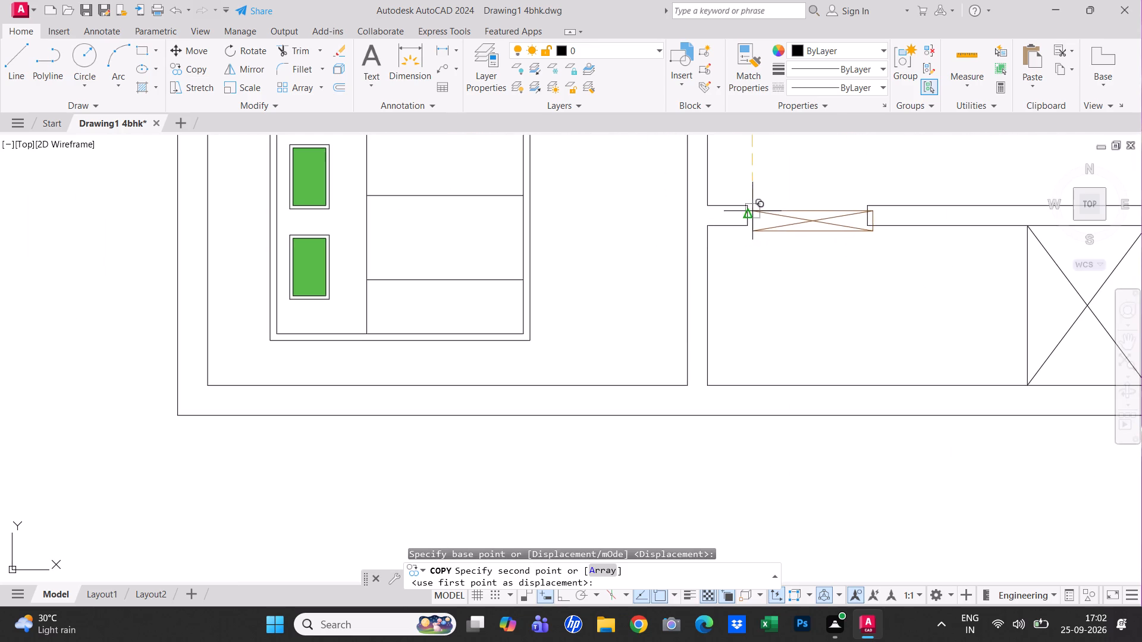
{"action": "left_click", "coordinate": [743, 204]}
Place copies of the crossed rectangle in the two openings of the right plan's long horizontal wall above the lower bedroom.
{"action": "scroll", "coordinate": [675, 301], "scroll_direction": "down", "scroll_amount": 4}
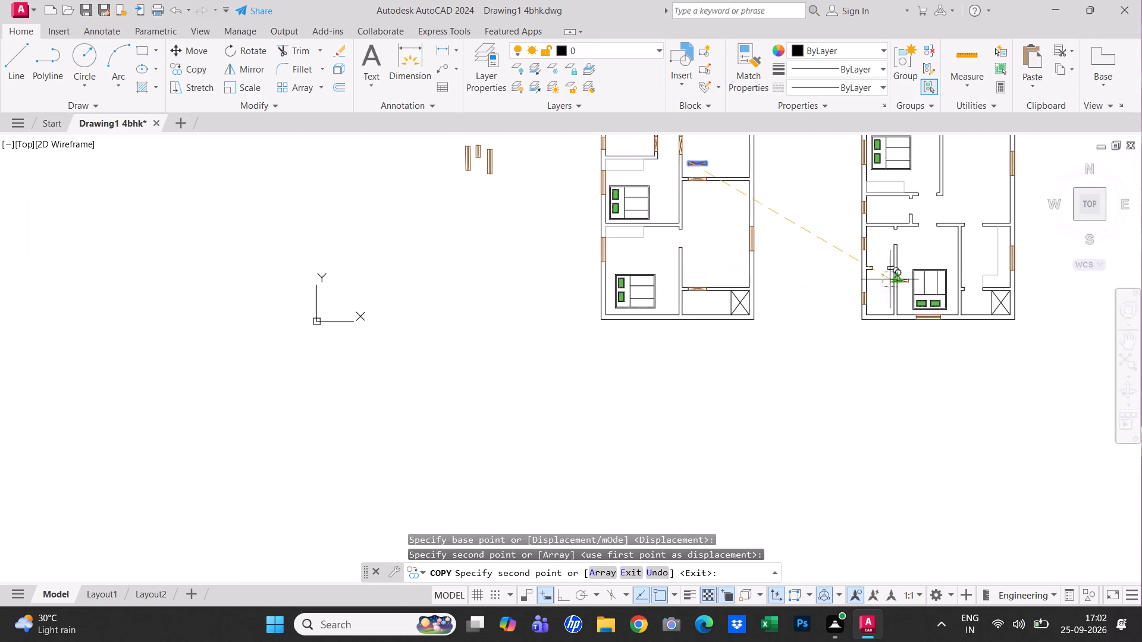
{"action": "middle_click_drag", "start_coordinate": [846, 291], "coordinate": [403, 354]}
{"action": "scroll", "coordinate": [498, 295], "scroll_direction": "up", "scroll_amount": 3}
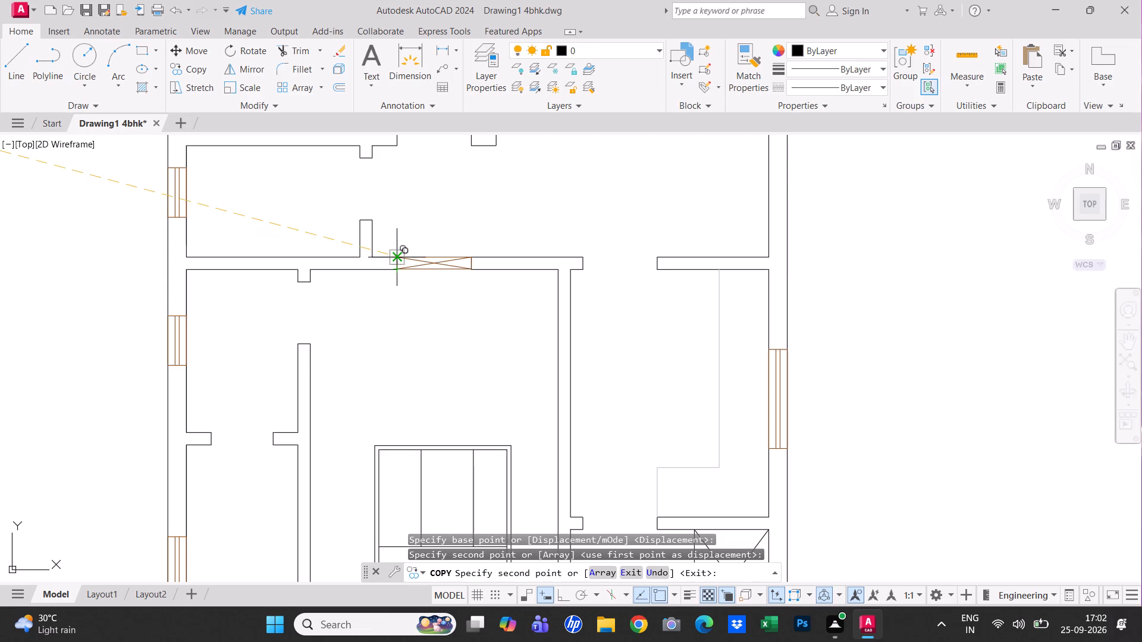
{"action": "scroll", "coordinate": [396, 254], "scroll_direction": "up", "scroll_amount": 2}
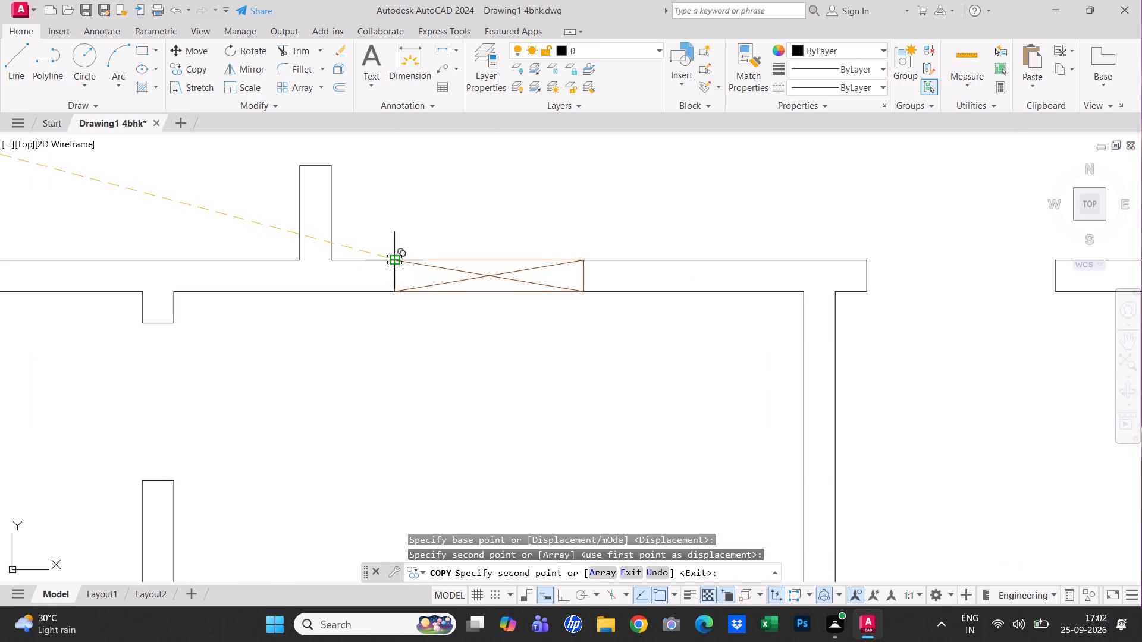
{"action": "left_click", "coordinate": [396, 257]}
{"action": "middle_click_drag", "start_coordinate": [611, 290], "coordinate": [394, 326]}
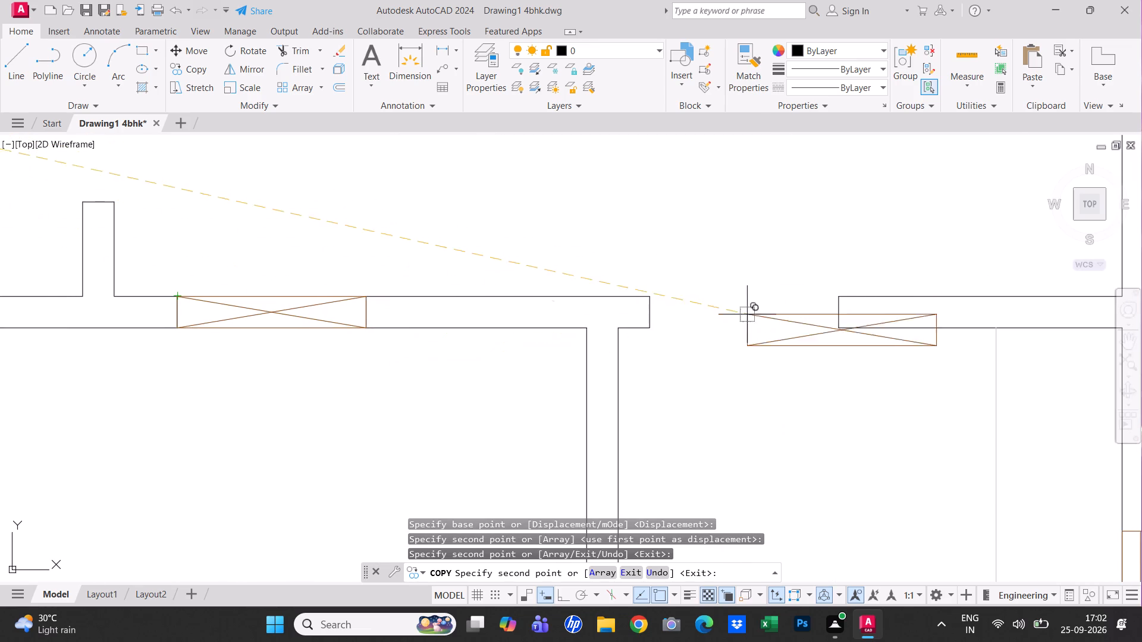
{"action": "left_click", "coordinate": [645, 295]}
Place another copy of the crossed rectangle in the right plan's wall opening below the staircase area, at its upper left corner.
{"action": "scroll", "coordinate": [777, 331], "scroll_direction": "down", "scroll_amount": 5}
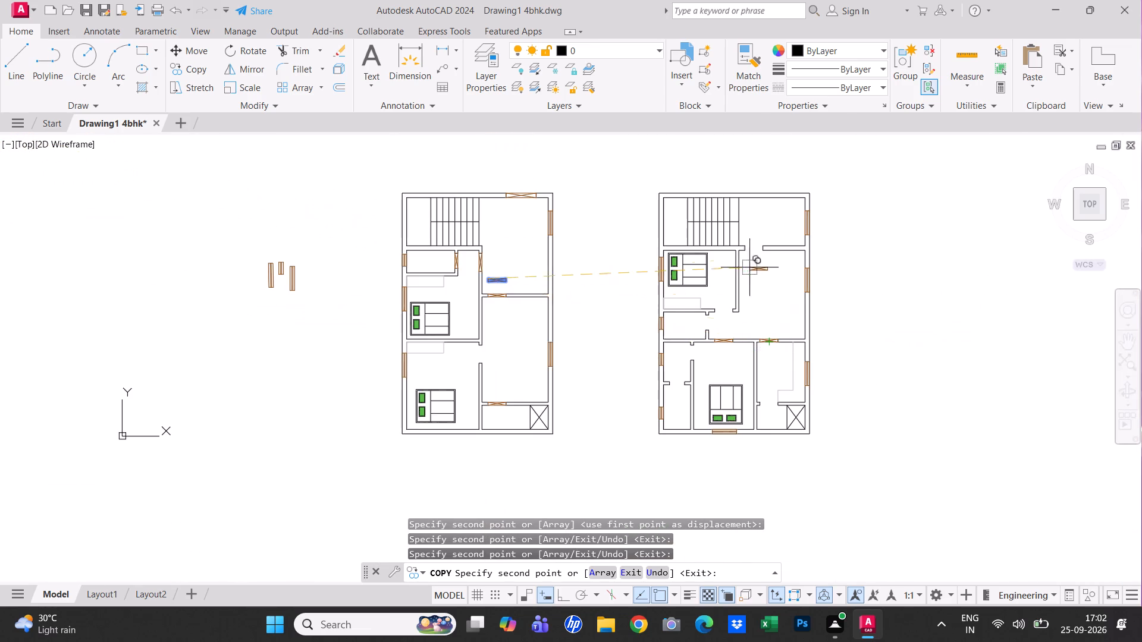
{"action": "scroll", "coordinate": [746, 238], "scroll_direction": "up", "scroll_amount": 4}
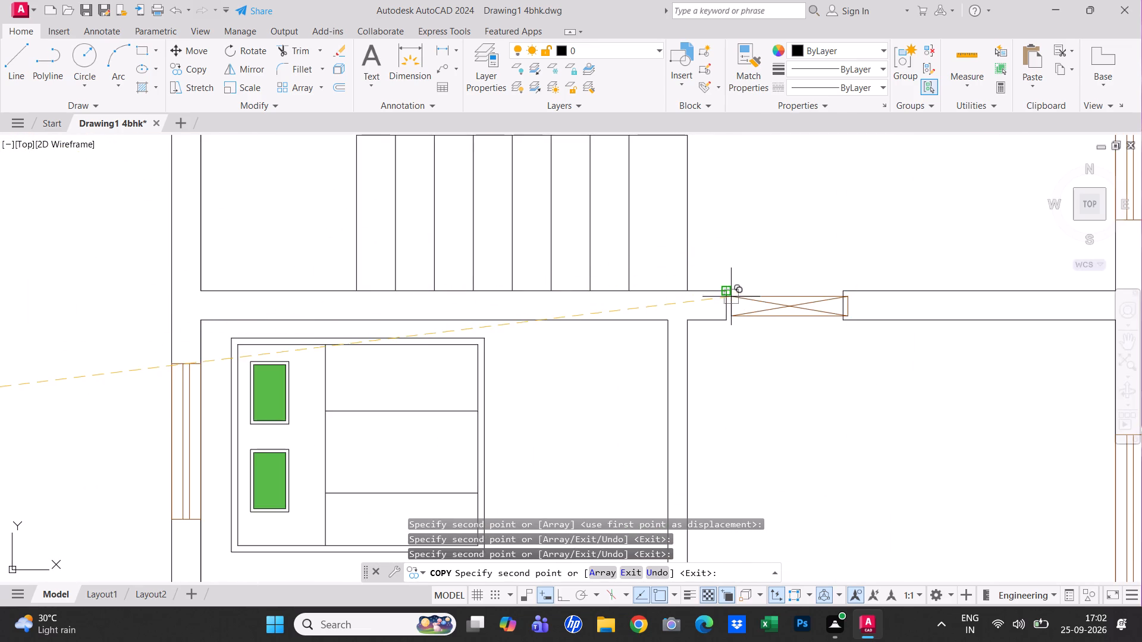
{"action": "left_click", "coordinate": [724, 292]}
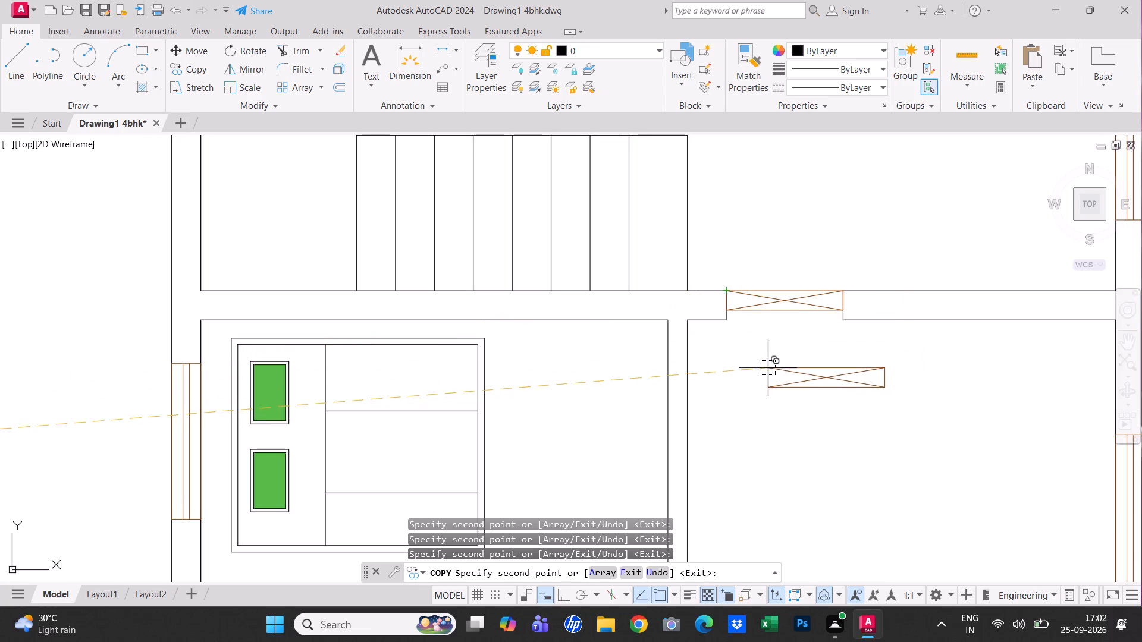
Place a copy of the crossed rectangle at the small opening between the two narrow rooms beside the right plan's lower bedroom.
{"action": "scroll", "coordinate": [767, 365], "scroll_direction": "down", "scroll_amount": 3}
{"action": "middle_click_drag", "start_coordinate": [765, 369], "coordinate": [763, 267]}
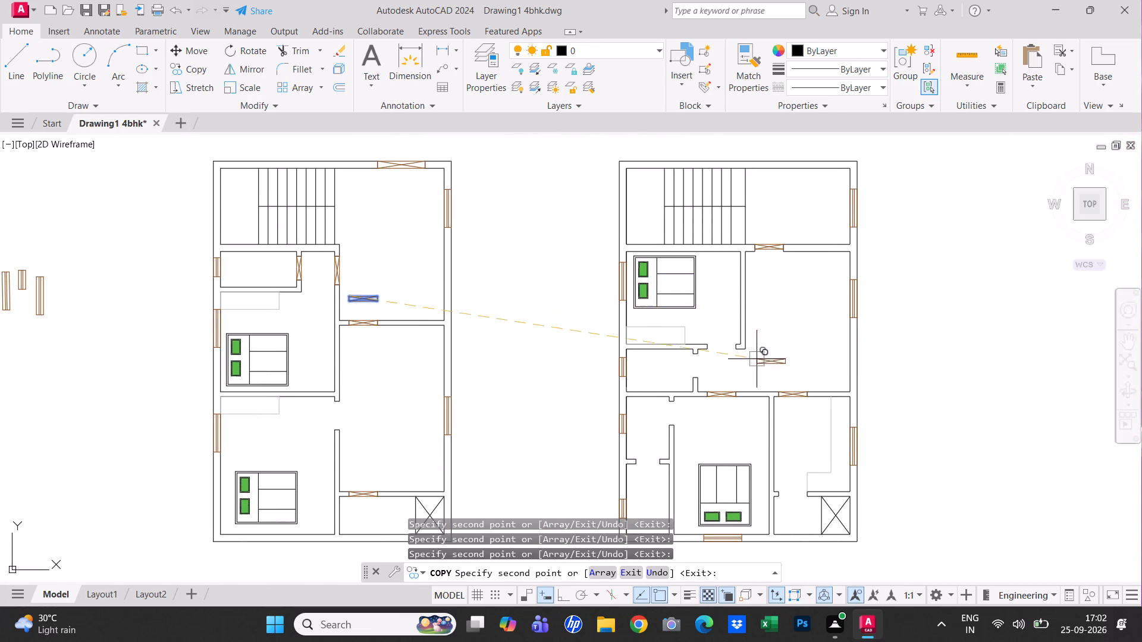
{"action": "middle_click_drag", "start_coordinate": [701, 429], "coordinate": [772, 350]}
{"action": "scroll", "coordinate": [719, 387], "scroll_direction": "up", "scroll_amount": 3}
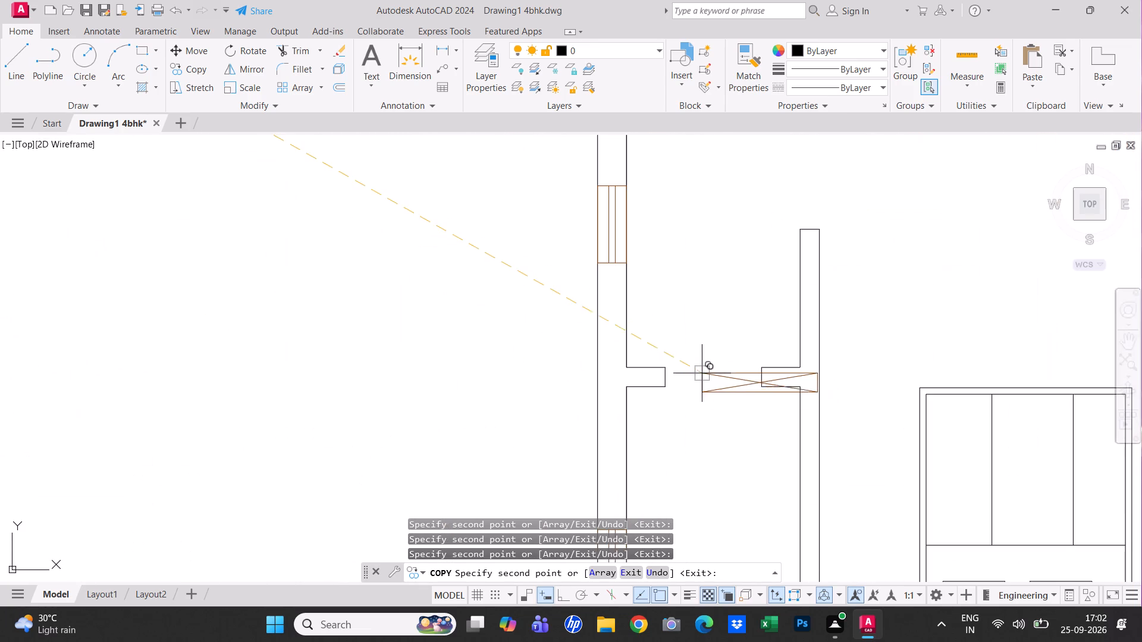
{"action": "left_click", "coordinate": [663, 365]}
{"action": "key", "text": "Escape"}
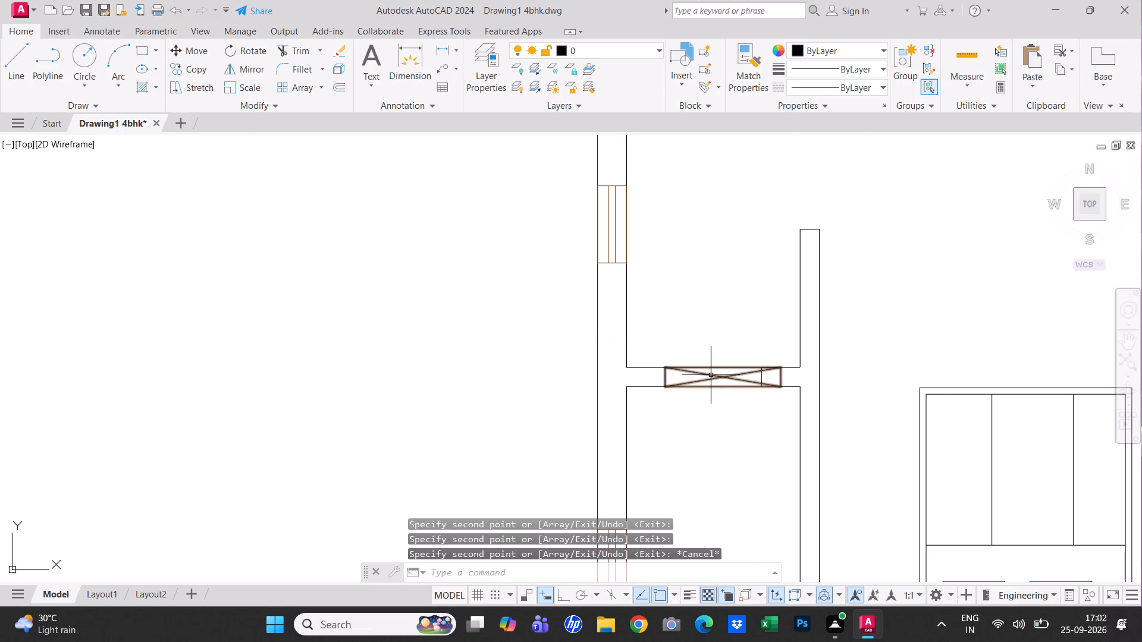
Erase the crossed rectangle placed at the small opening between the two narrow rooms beside the right plan's lower bedroom.
{"action": "key", "text": "Escape"}
{"action": "double_click", "coordinate": [711, 375]}
{"action": "left_click", "coordinate": [726, 379]}
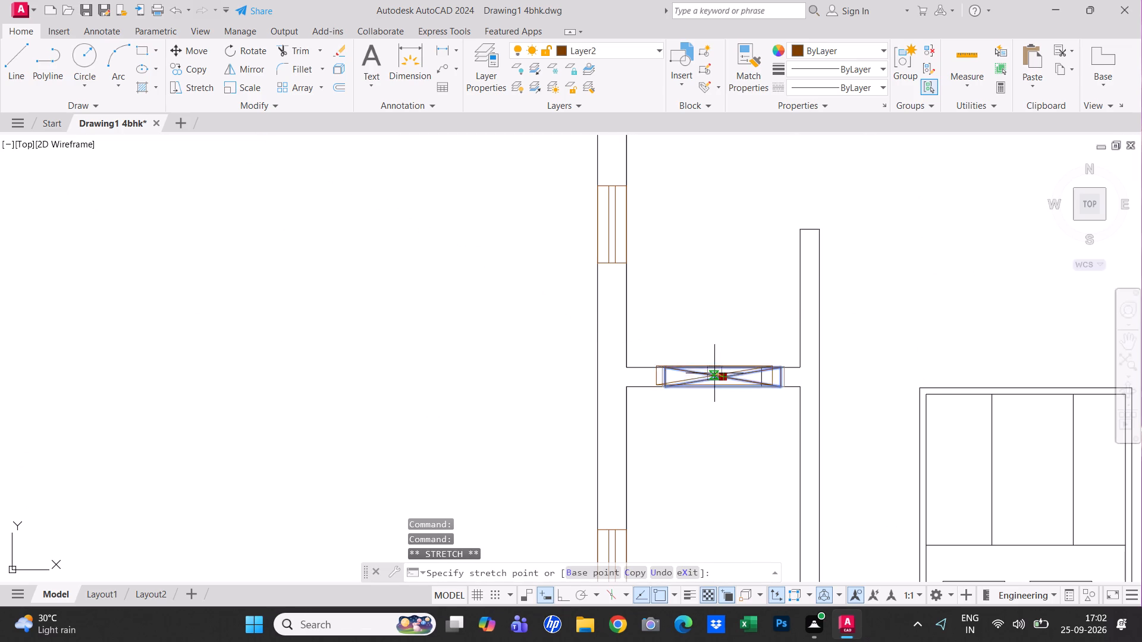
{"action": "key", "text": "Escape"}
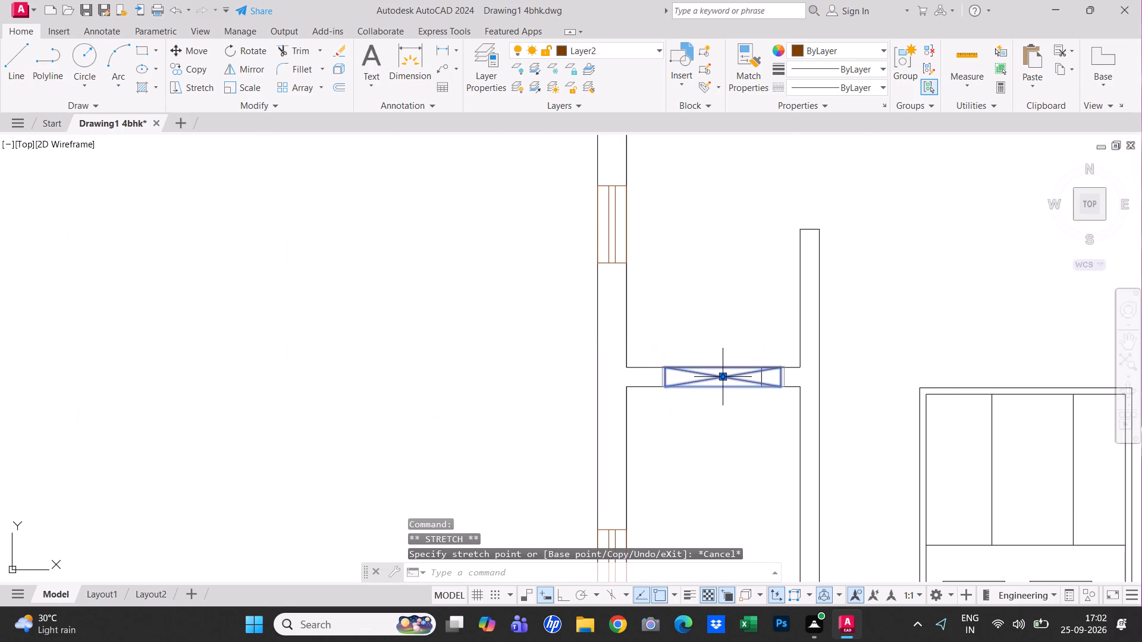
{"action": "left_click", "coordinate": [721, 377]}
{"action": "key", "text": "Escape"}
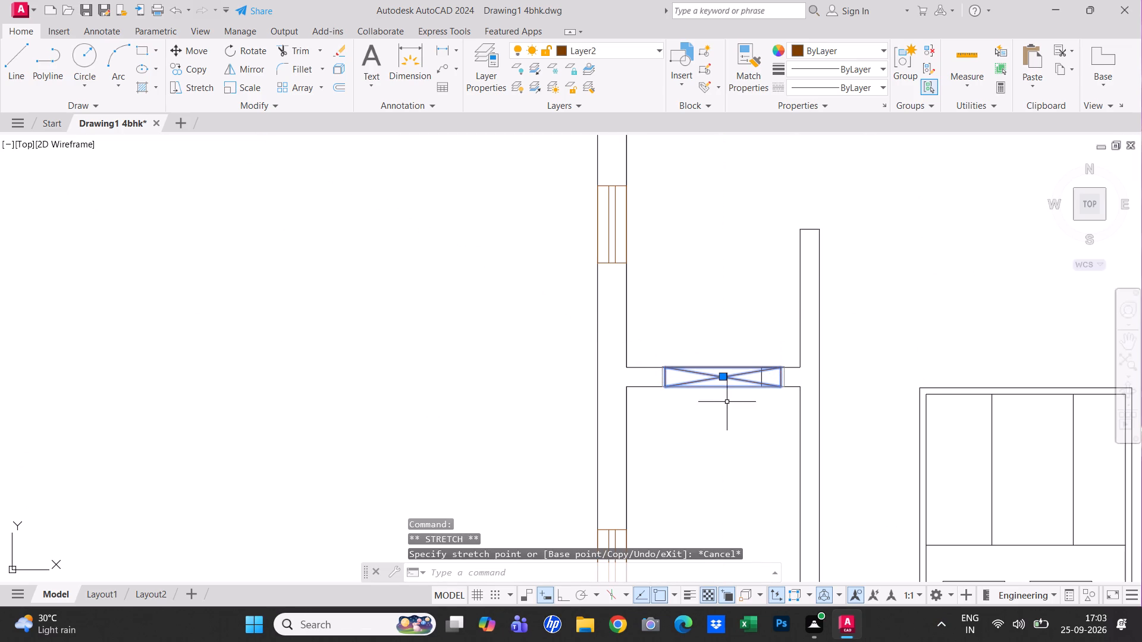
{"action": "left_click", "coordinate": [727, 402]}
{"action": "left_click", "coordinate": [716, 356]}
{"action": "type", "text": "e"}
{"action": "key", "text": "space"}
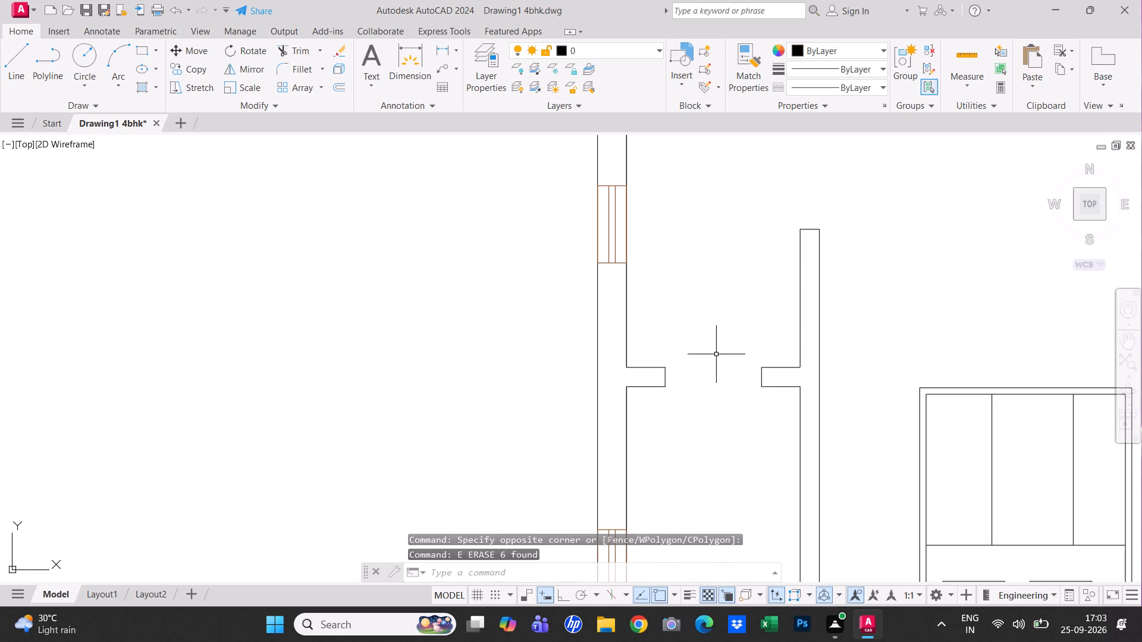
Save the drawing.
{"action": "scroll", "coordinate": [716, 355], "scroll_direction": "down", "scroll_amount": 2}
{"action": "key", "text": "Escape"}
{"action": "key", "text": "ctrl+s"}
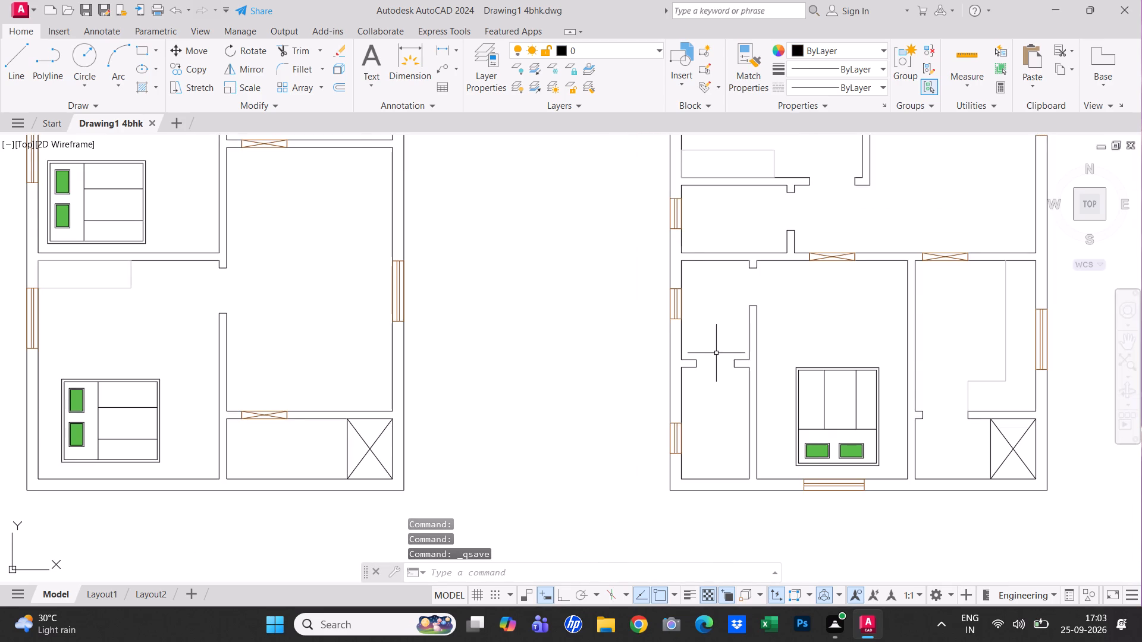
Move the left plan's spare horizontal crossed rectangle down into the middle room, near the lower bedroom's door opening.
{"action": "scroll", "coordinate": [716, 353], "scroll_direction": "down", "scroll_amount": 2}
{"action": "scroll", "coordinate": [513, 265], "scroll_direction": "up", "scroll_amount": 1}
{"action": "middle_click_drag", "start_coordinate": [525, 241], "coordinate": [568, 284]}
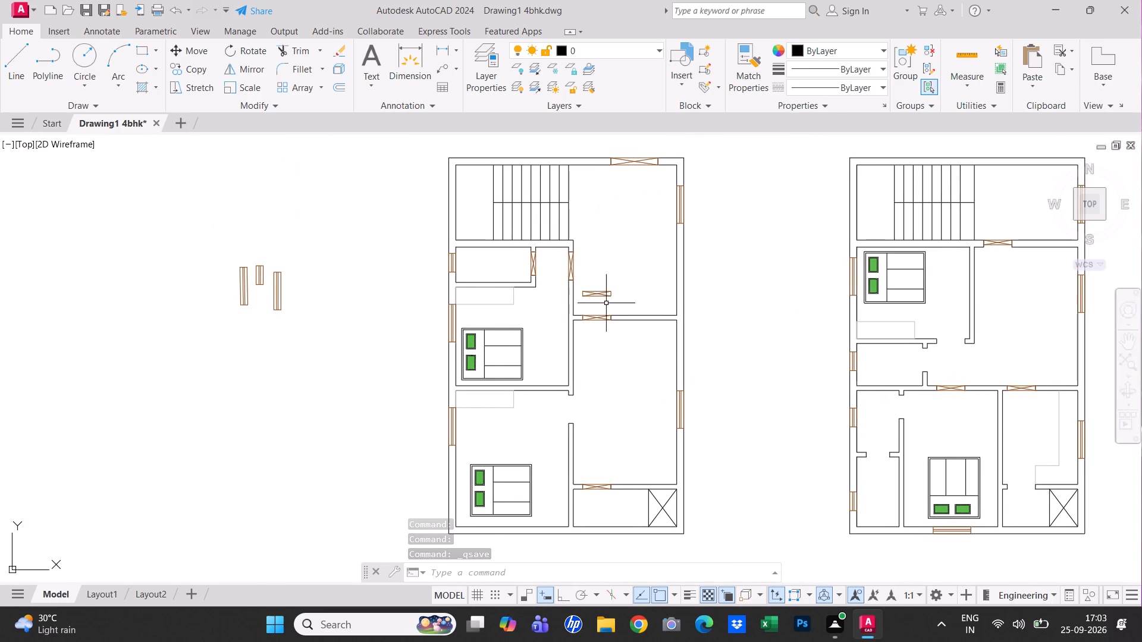
{"action": "left_click", "coordinate": [606, 303]}
{"action": "left_click", "coordinate": [583, 268]}
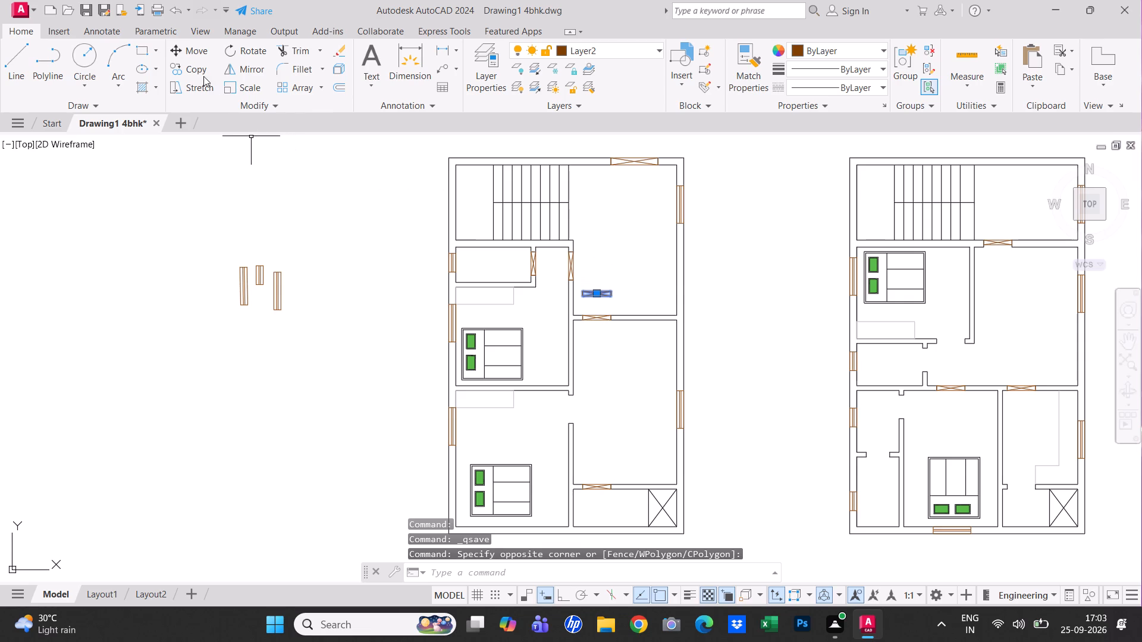
{"action": "left_click", "coordinate": [196, 51]}
{"action": "left_click", "coordinate": [596, 273]}
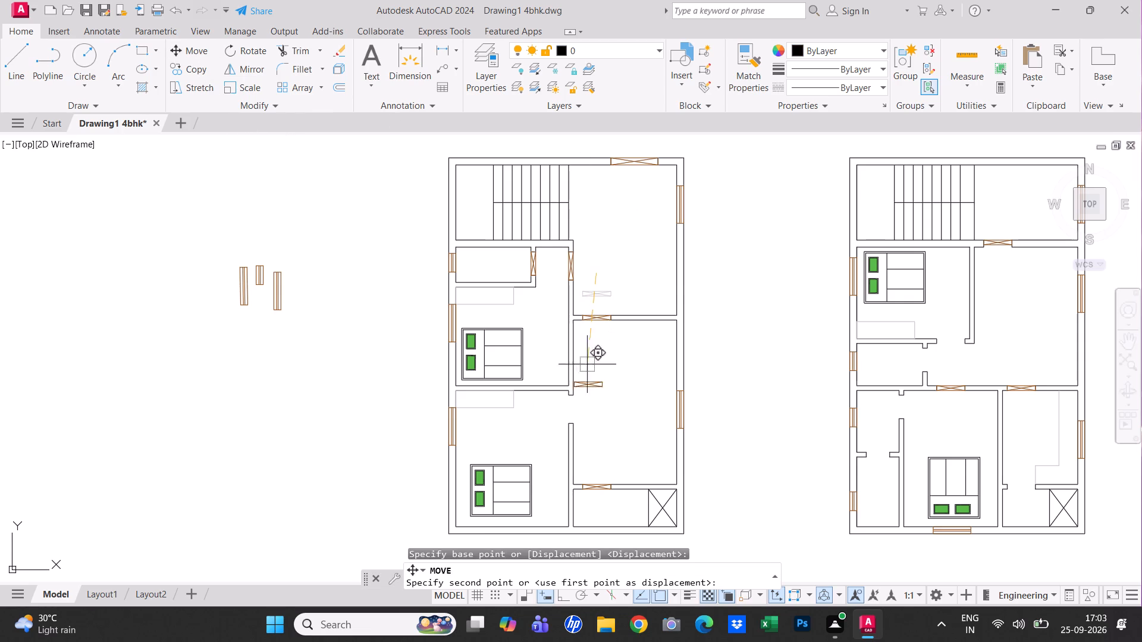
{"action": "left_click", "coordinate": [590, 392]}
{"action": "key", "text": "Escape"}
Rotate the spare crossed rectangle 90 degrees to vertical with Ortho on.
{"action": "scroll", "coordinate": [581, 436], "scroll_direction": "up", "scroll_amount": 2}
{"action": "left_click", "coordinate": [644, 400]}
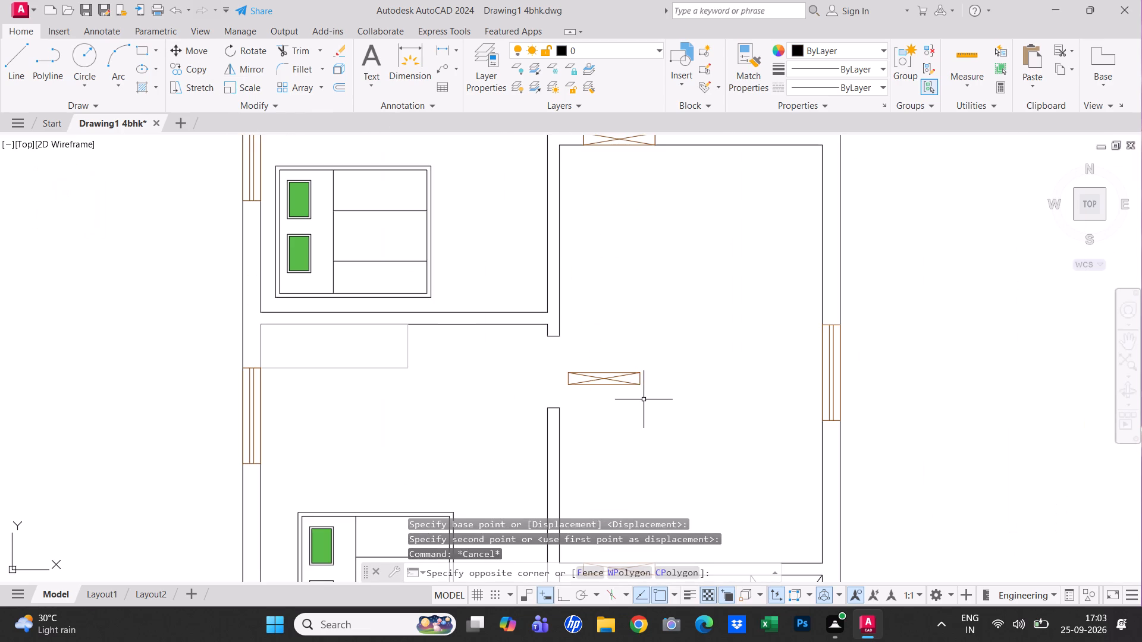
{"action": "left_click", "coordinate": [630, 372]}
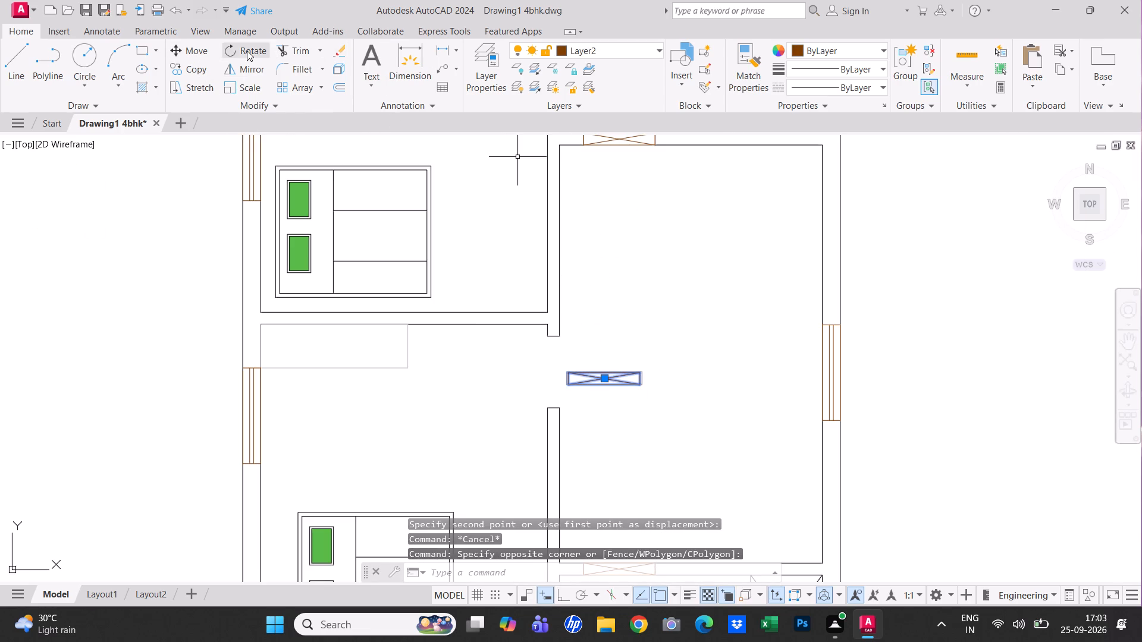
{"action": "left_click", "coordinate": [246, 51]}
{"action": "left_click", "coordinate": [626, 379]}
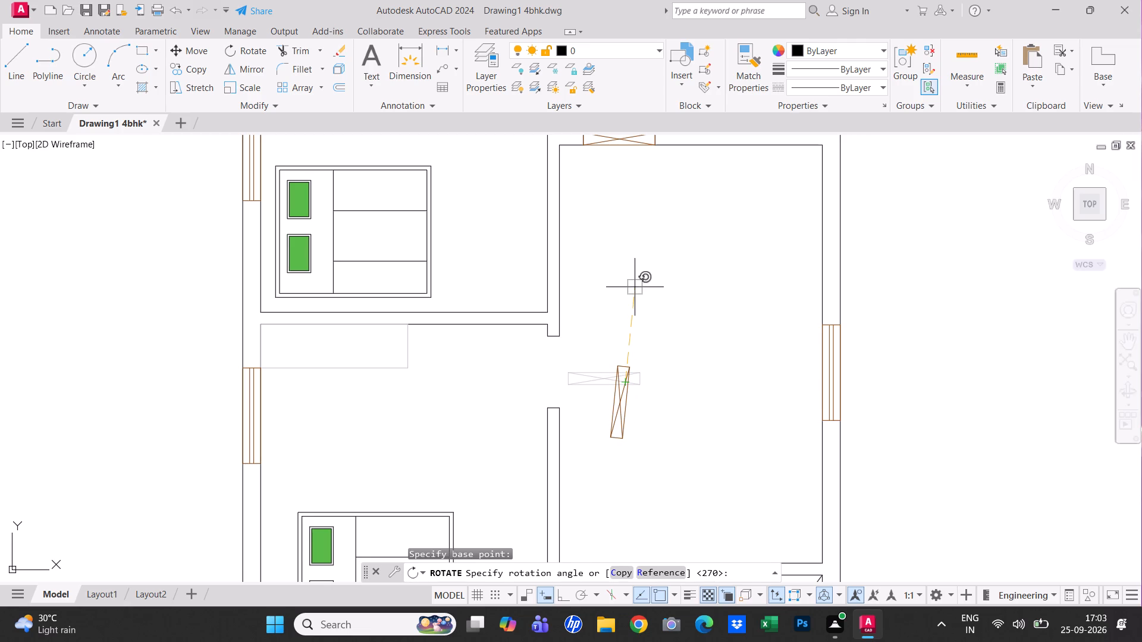
{"action": "key", "text": "F8"}
{"action": "left_click", "coordinate": [626, 282]}
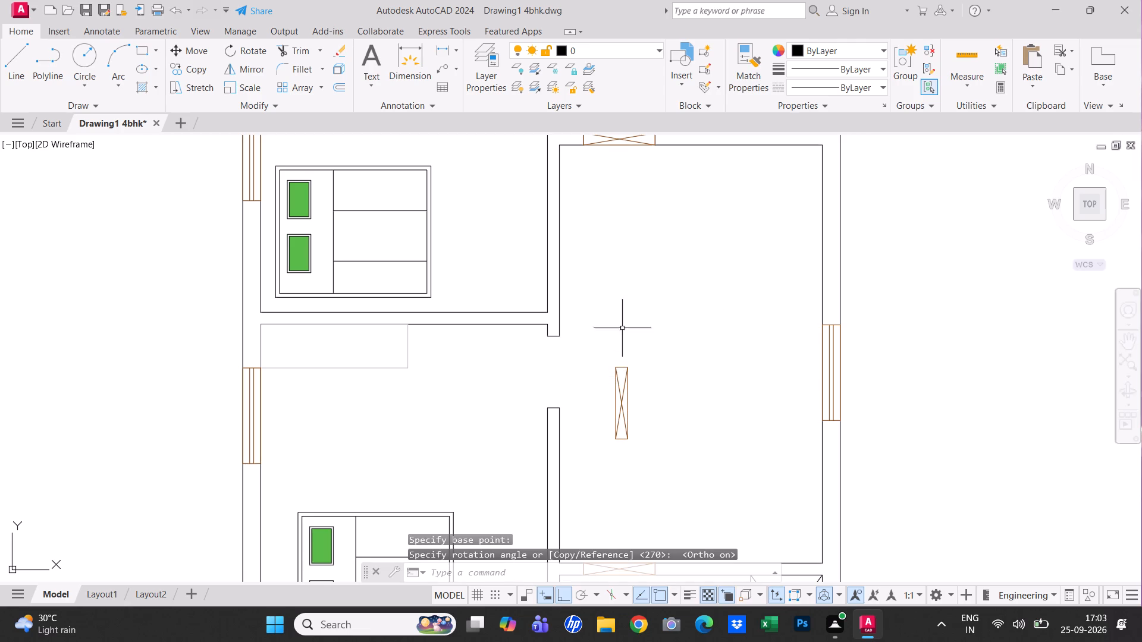
Move the vertical crossed rectangle by its upper left corner into the left plan's lower bedroom door opening.
{"action": "left_click", "coordinate": [619, 382]}
{"action": "scroll", "coordinate": [594, 353], "scroll_direction": "up", "scroll_amount": 1}
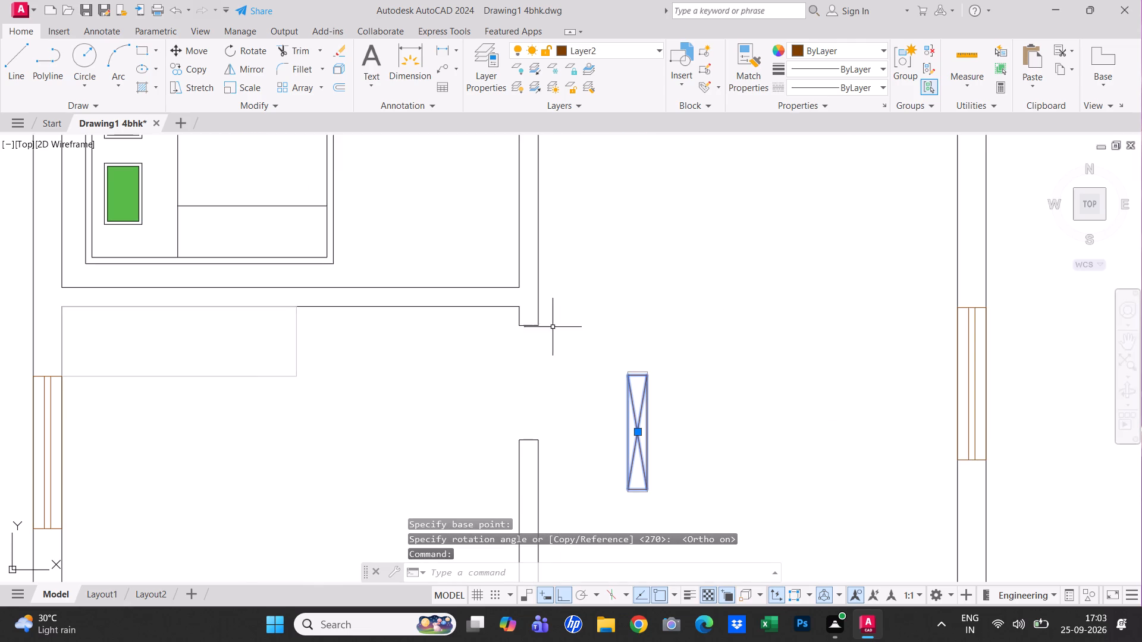
{"action": "left_click", "coordinate": [196, 49]}
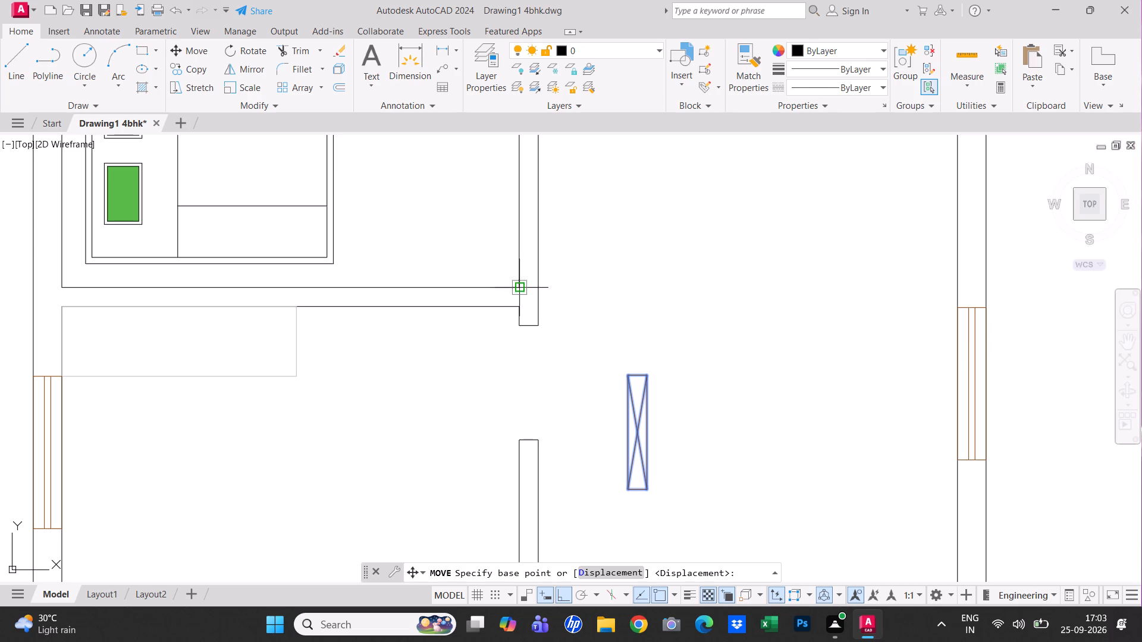
{"action": "left_click", "coordinate": [629, 371]}
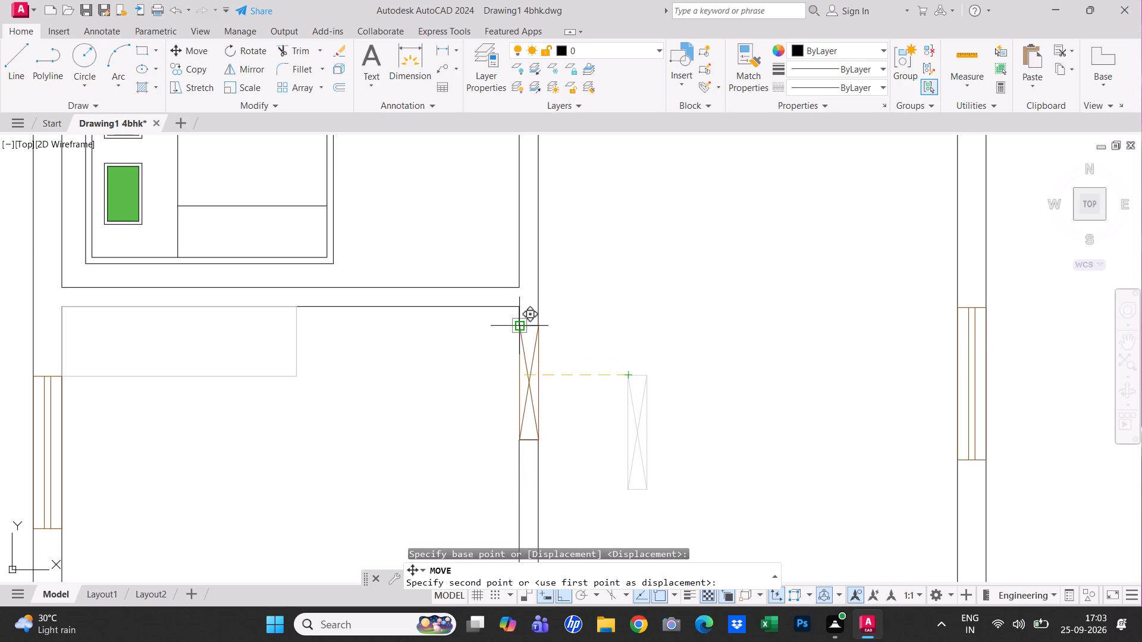
{"action": "left_click", "coordinate": [519, 322]}
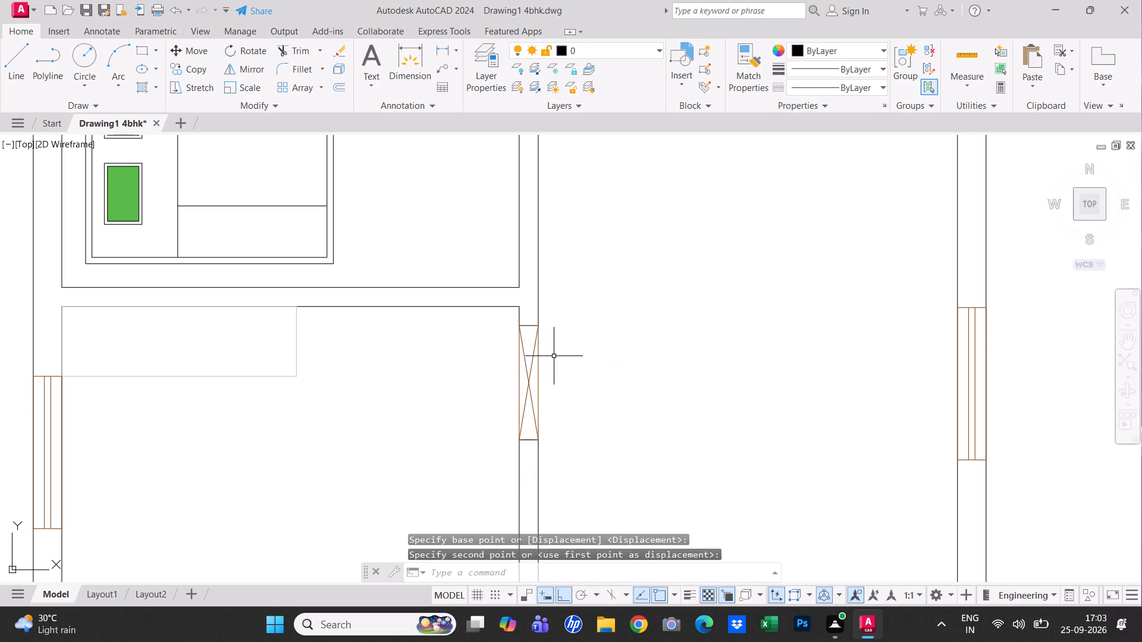
{"action": "key", "text": "Escape"}
Copy the crossed rectangle below the right plan's staircase area by its upper left corner into the opening of the upper bedroom's lower wall.
{"action": "scroll", "coordinate": [569, 356], "scroll_direction": "down", "scroll_amount": 3}
{"action": "middle_click_drag", "start_coordinate": [629, 363], "coordinate": [633, 377]}
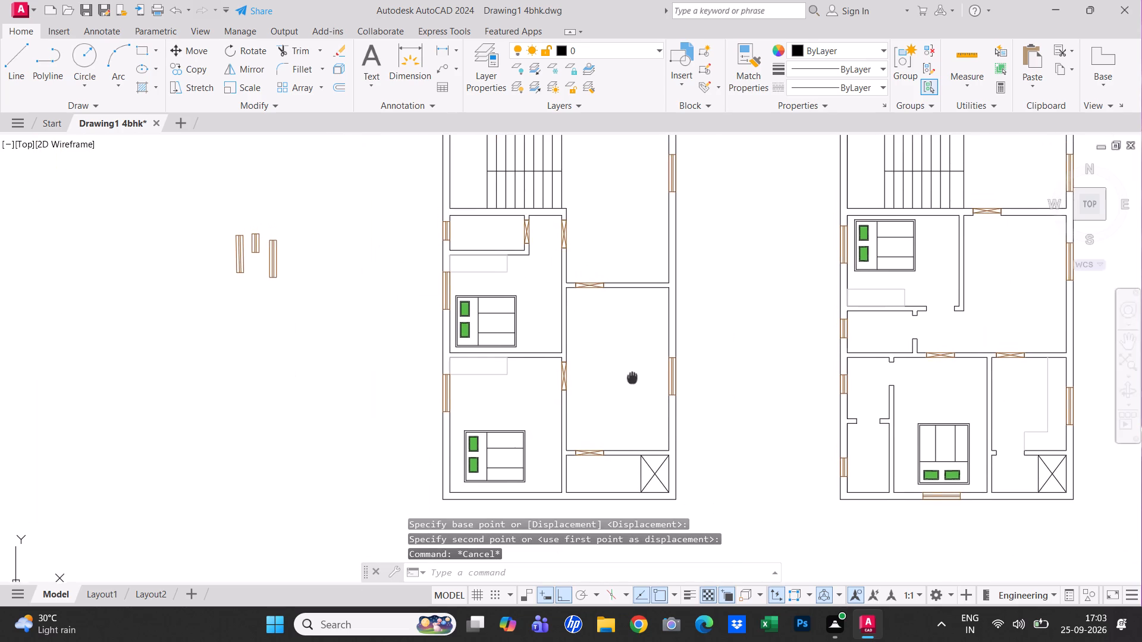
{"action": "middle_click_drag", "start_coordinate": [633, 377], "coordinate": [575, 377]}
{"action": "middle_click_drag", "start_coordinate": [571, 381], "coordinate": [548, 403]}
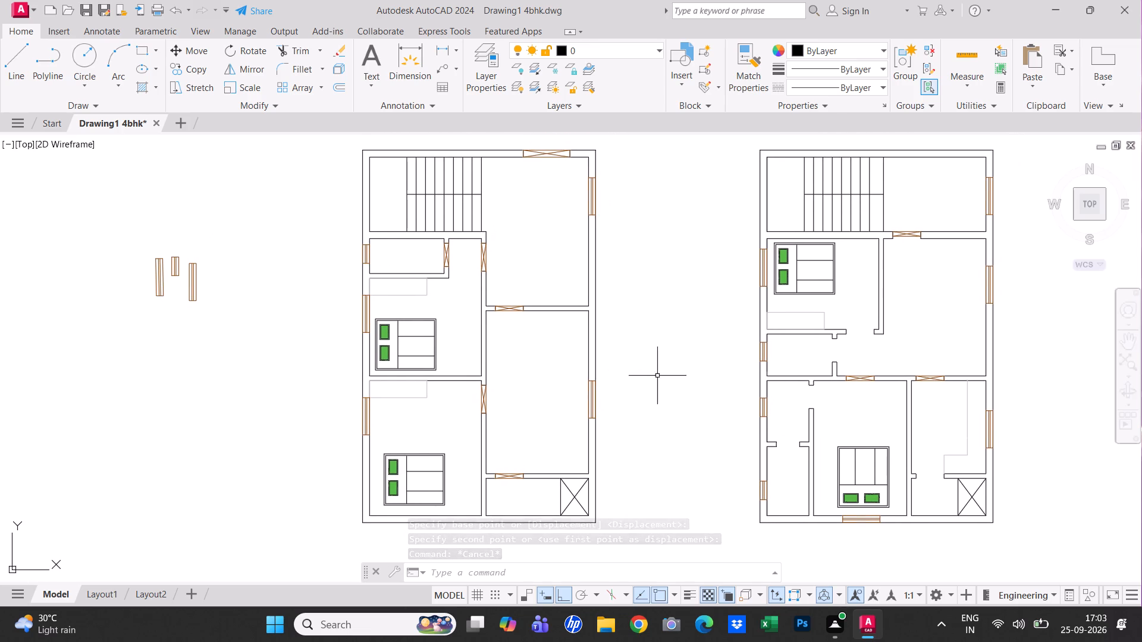
{"action": "middle_click_drag", "start_coordinate": [660, 380], "coordinate": [448, 387]}
{"action": "scroll", "coordinate": [688, 328], "scroll_direction": "up", "scroll_amount": 1}
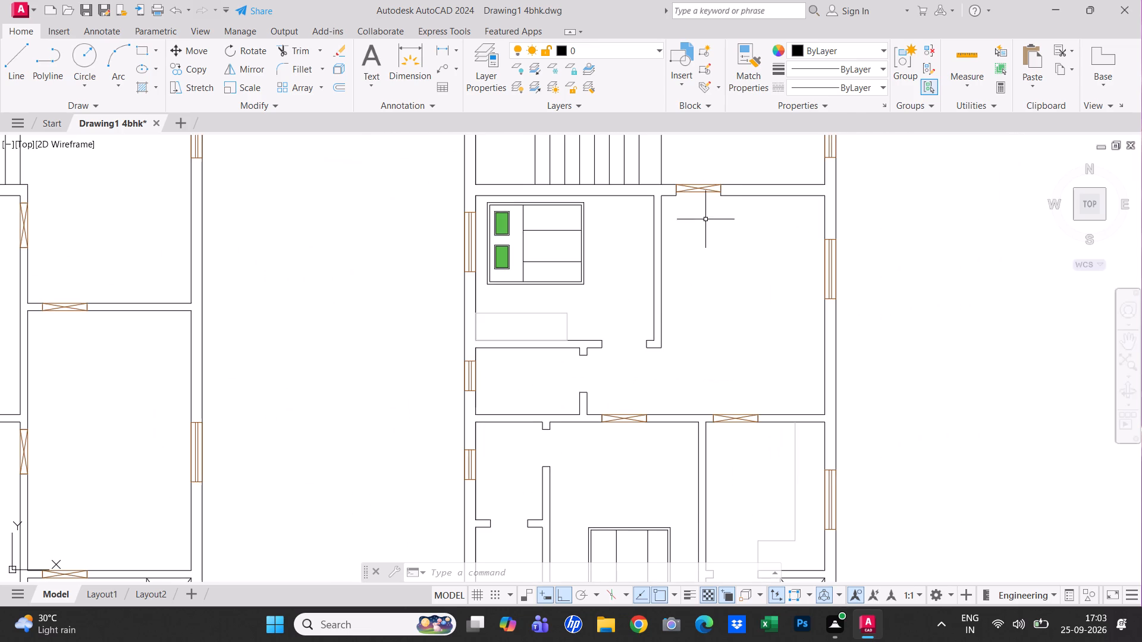
{"action": "left_click", "coordinate": [693, 185]}
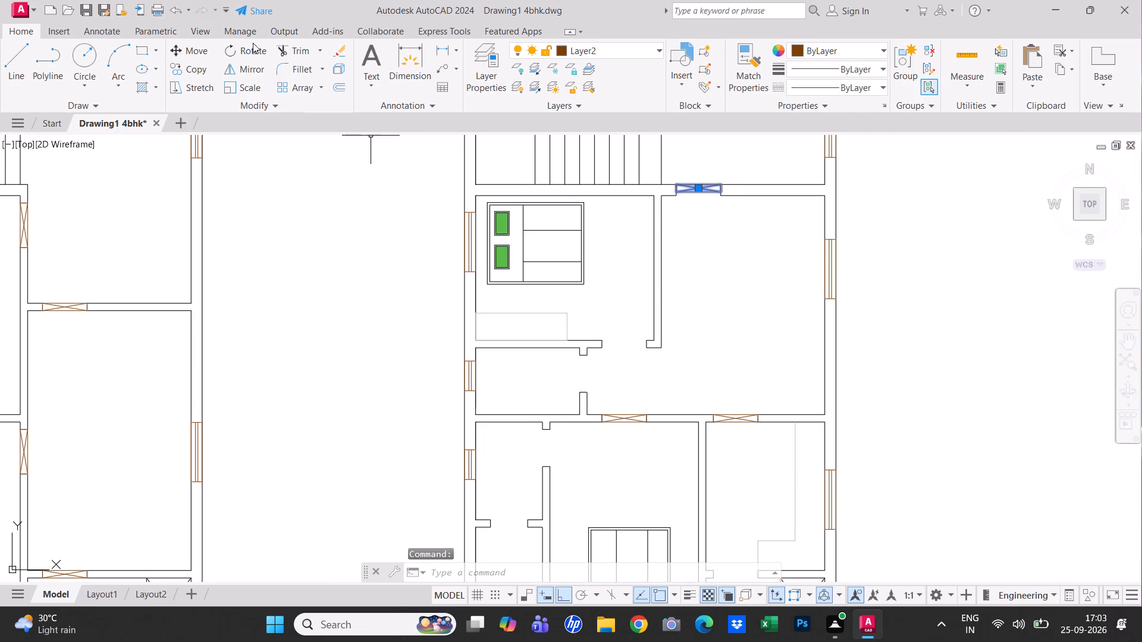
{"action": "left_click", "coordinate": [203, 65]}
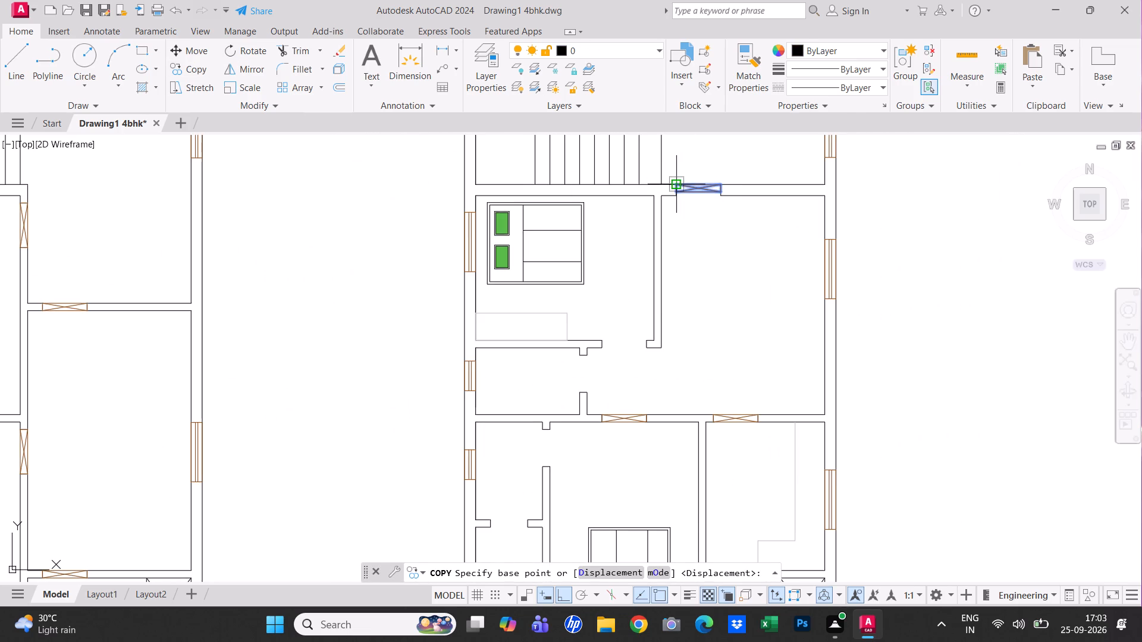
{"action": "left_click", "coordinate": [675, 180]}
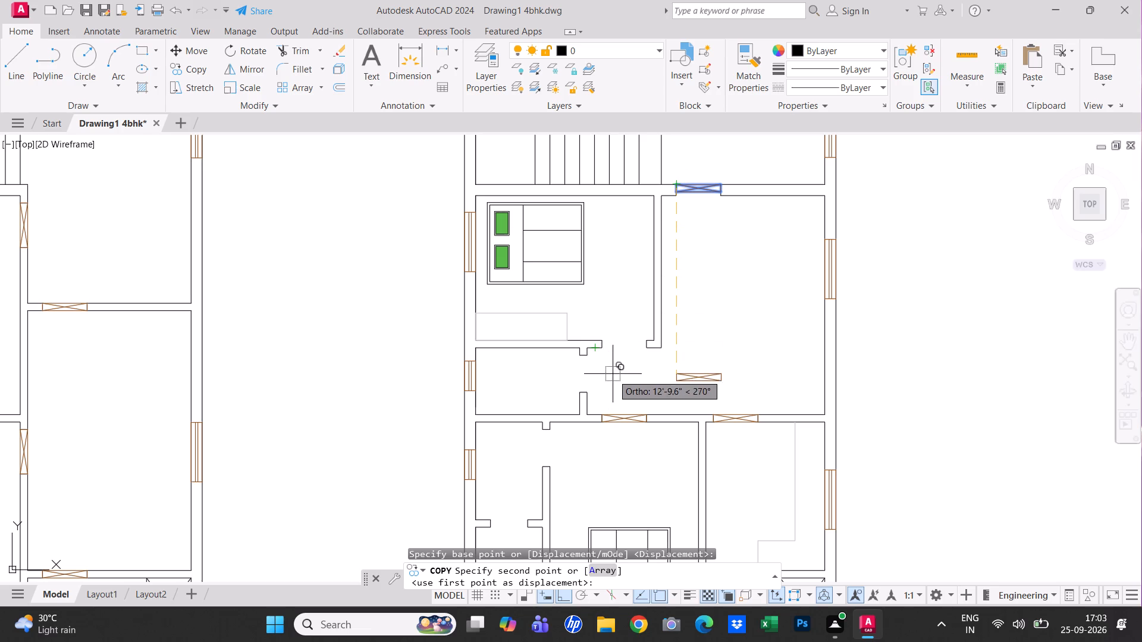
{"action": "scroll", "coordinate": [605, 338], "scroll_direction": "up", "scroll_amount": 2}
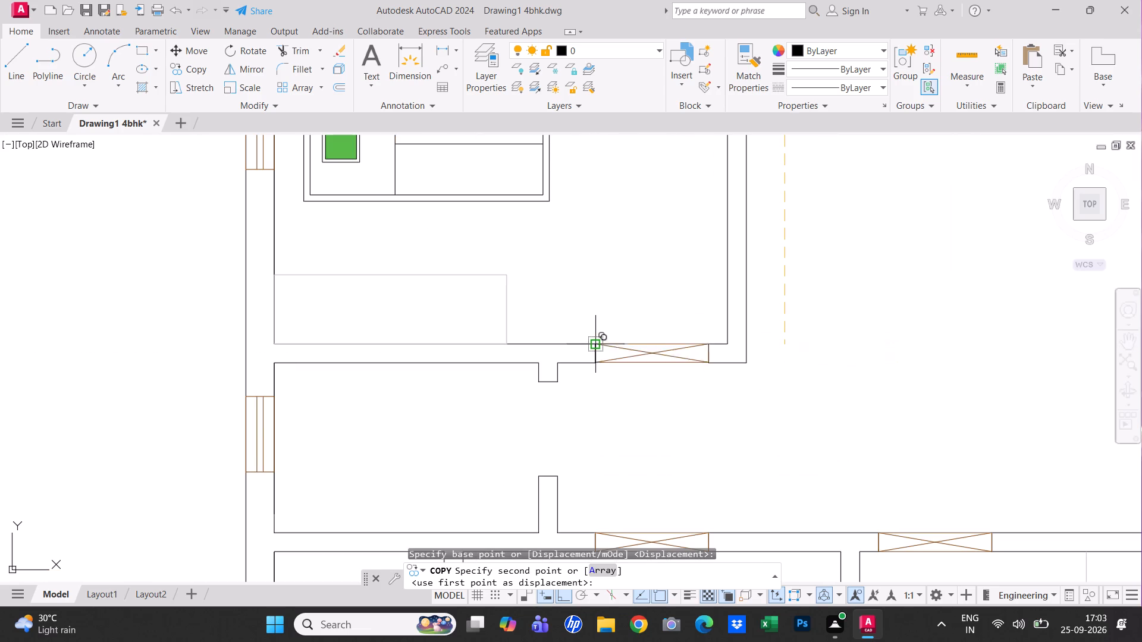
{"action": "left_click", "coordinate": [595, 346]}
{"action": "scroll", "coordinate": [669, 354], "scroll_direction": "down", "scroll_amount": 2}
{"action": "scroll", "coordinate": [774, 405], "scroll_direction": "down", "scroll_amount": 1}
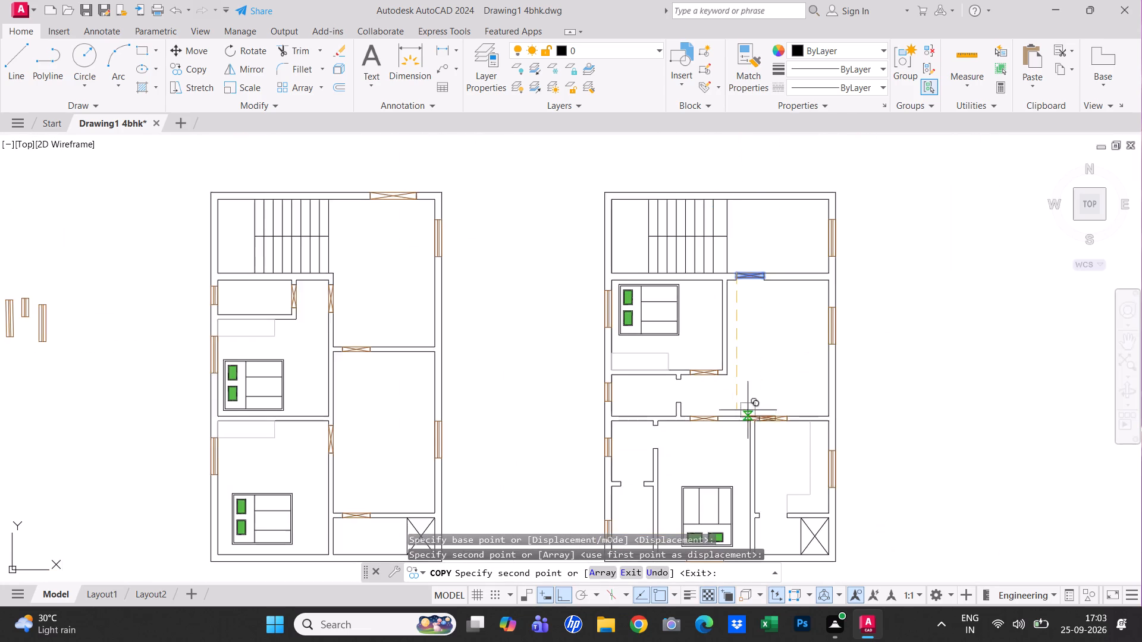
{"action": "middle_click_drag", "start_coordinate": [727, 421], "coordinate": [719, 304]}
{"action": "key", "text": "Escape"}
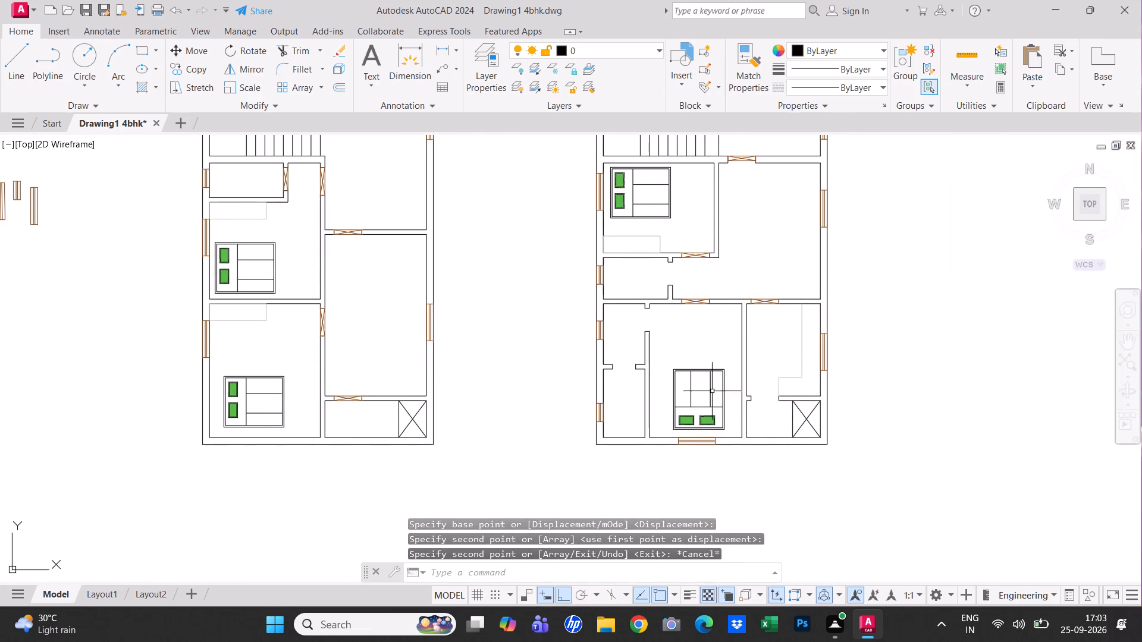
Copy the crossed rectangle in the long wall above the right plan's lower bedroom to a free spot just below it.
{"action": "scroll", "coordinate": [632, 361], "scroll_direction": "up", "scroll_amount": 1}
{"action": "middle_click_drag", "start_coordinate": [634, 366], "coordinate": [635, 416]}
{"action": "scroll", "coordinate": [658, 346], "scroll_direction": "up", "scroll_amount": 1}
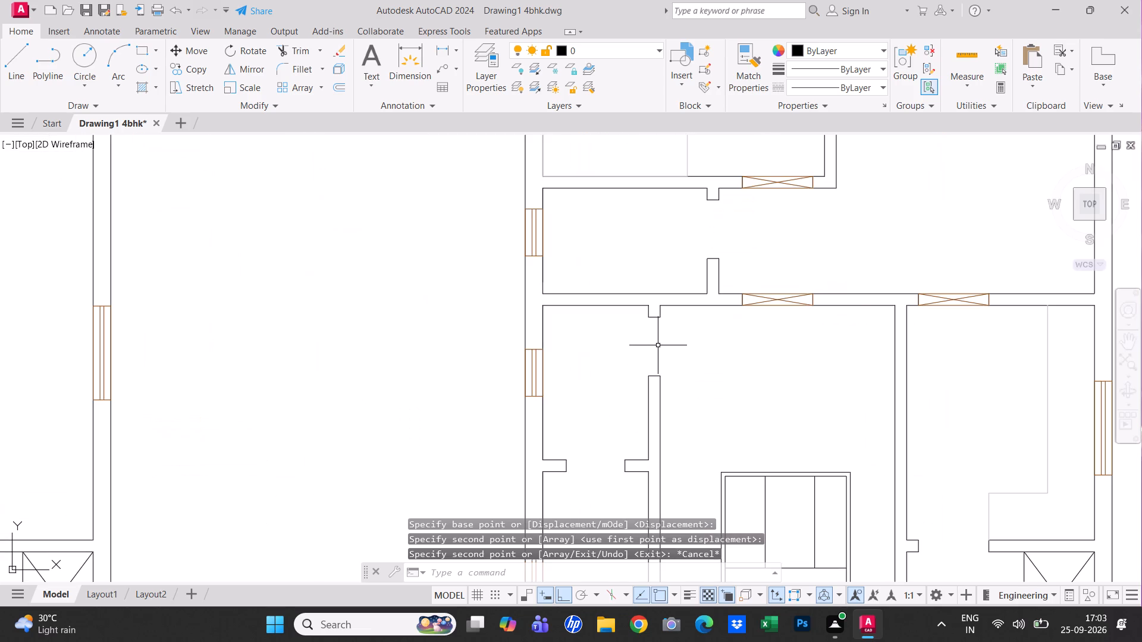
{"action": "left_click", "coordinate": [751, 303]}
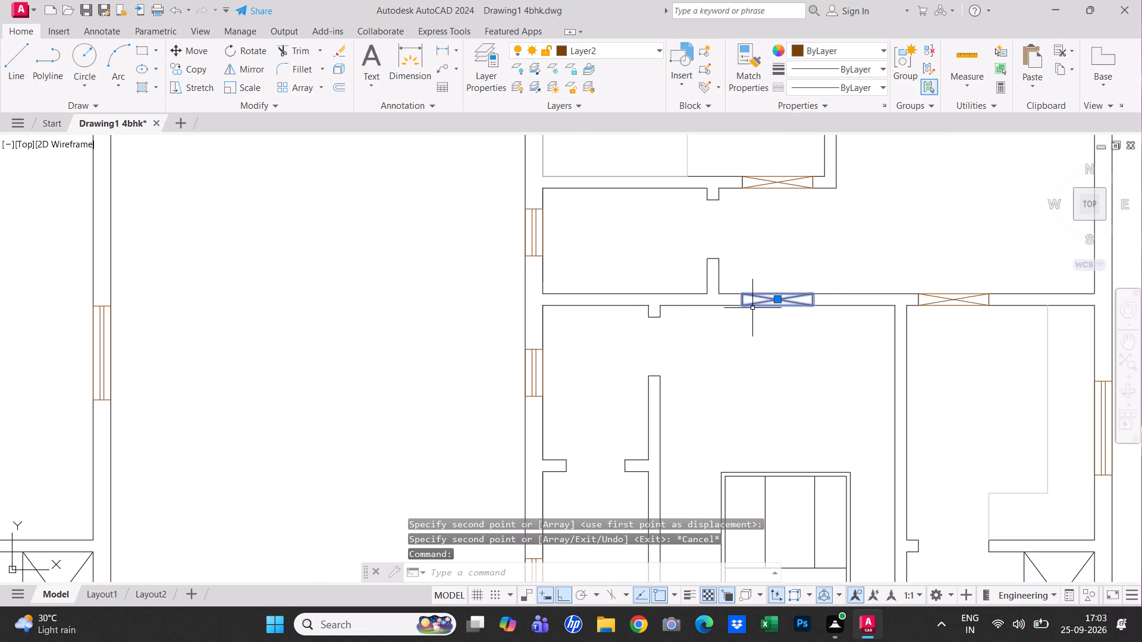
{"action": "left_click", "coordinate": [204, 71]}
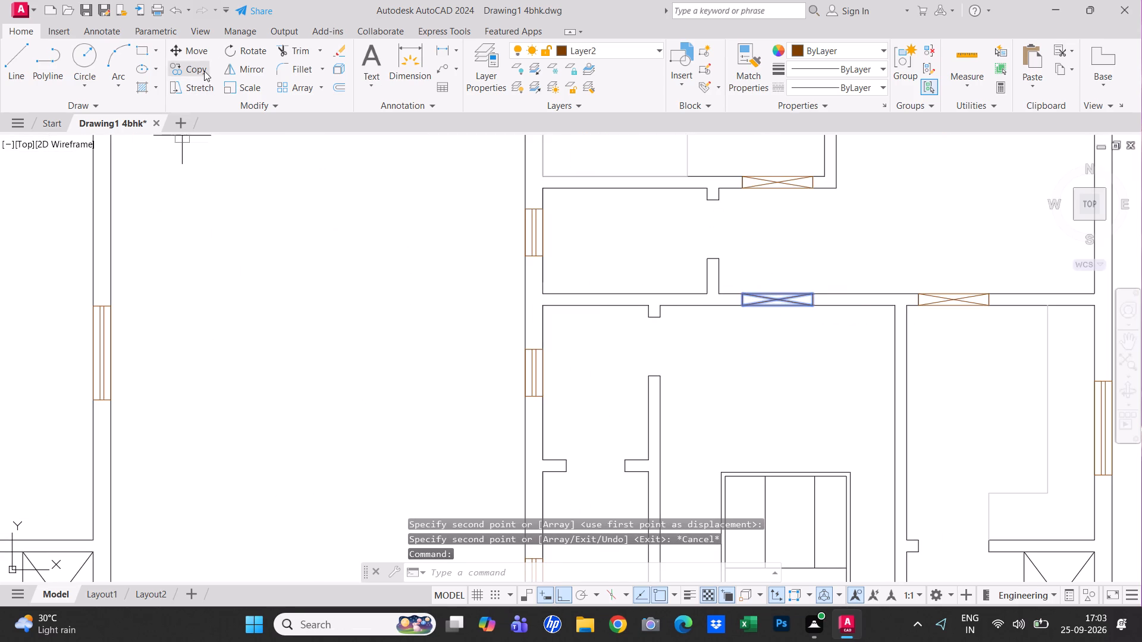
{"action": "left_click", "coordinate": [768, 303]}
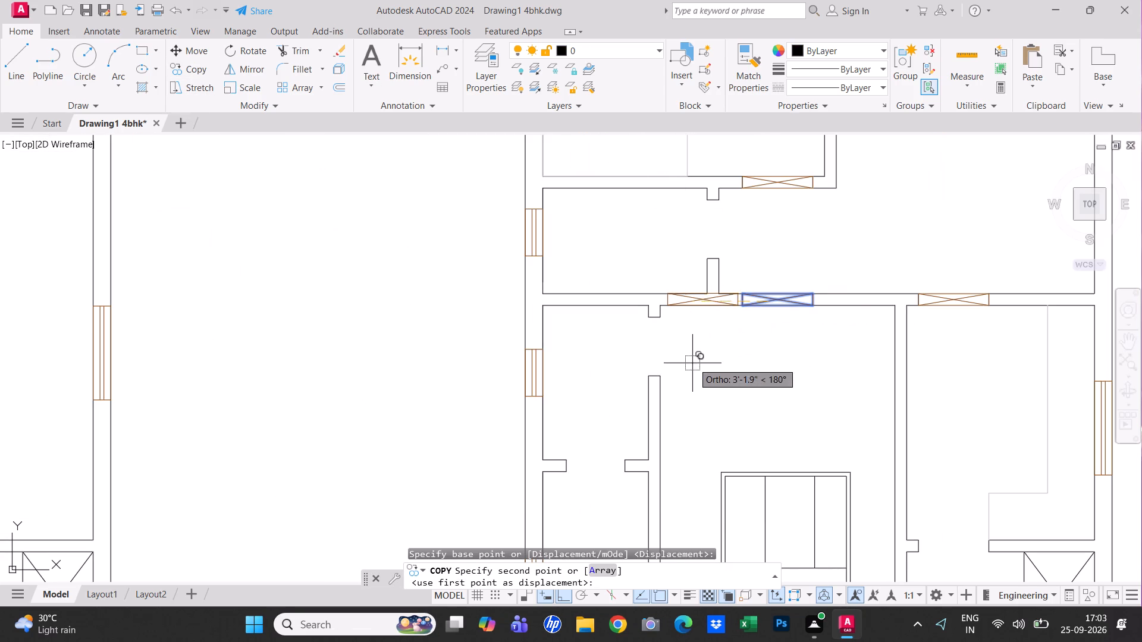
{"action": "left_click", "coordinate": [741, 350]}
{"action": "key", "text": "Escape"}
Rotate the new crossed rectangle a quarter turn to vertical about the midpoint of its lower edge.
{"action": "left_click", "coordinate": [799, 350]}
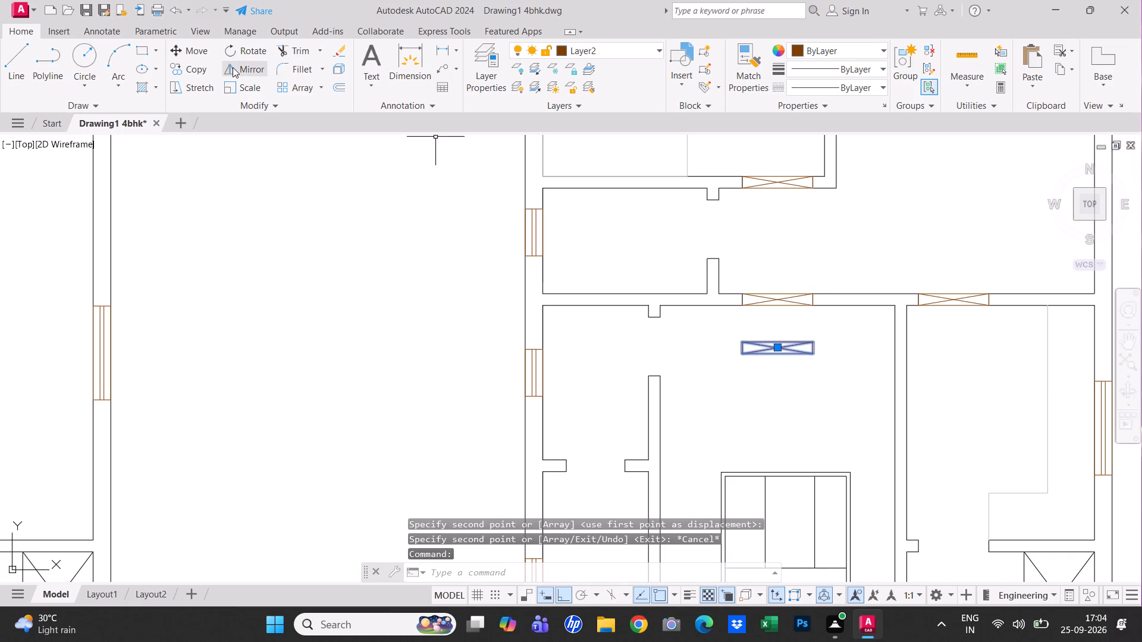
{"action": "left_click", "coordinate": [235, 53]}
{"action": "left_click", "coordinate": [776, 358]}
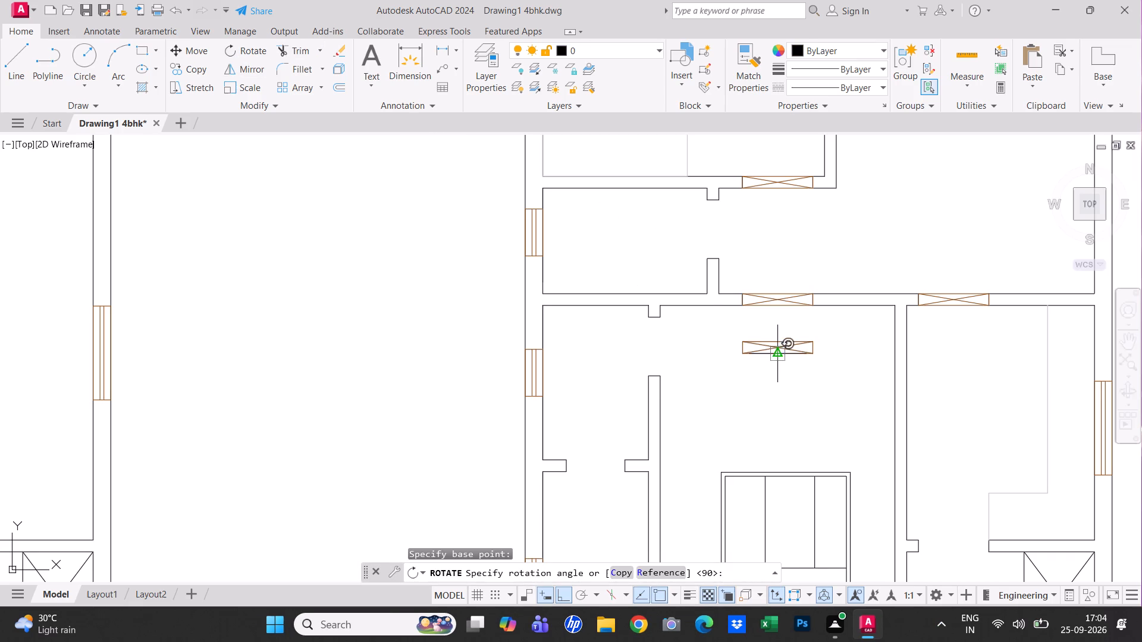
{"action": "left_click", "coordinate": [763, 381]}
{"action": "key", "text": "Escape"}
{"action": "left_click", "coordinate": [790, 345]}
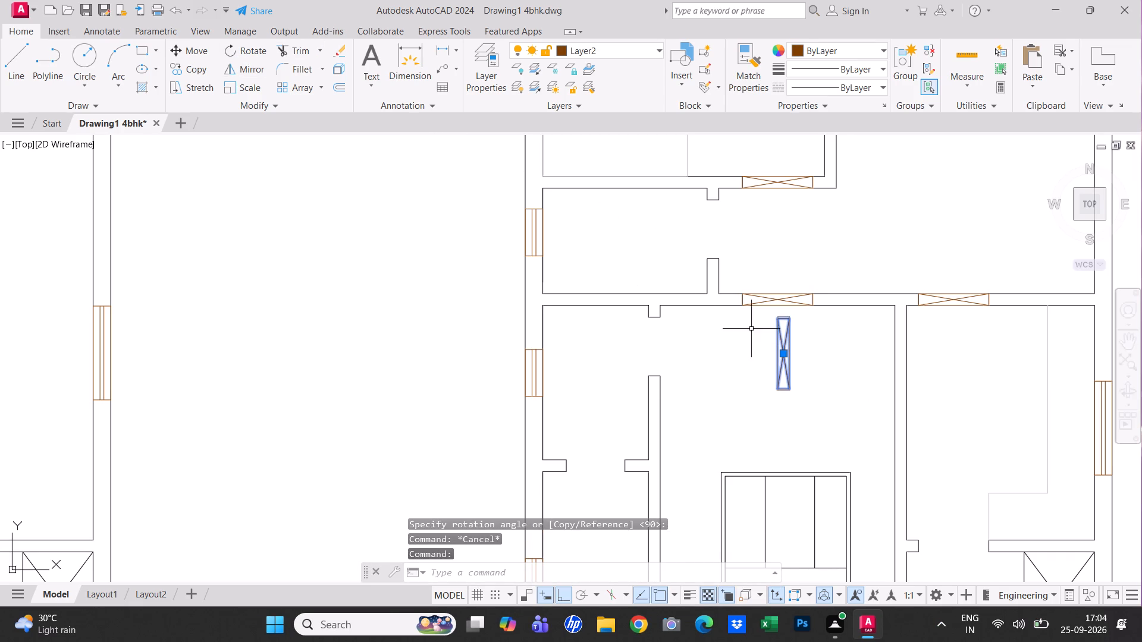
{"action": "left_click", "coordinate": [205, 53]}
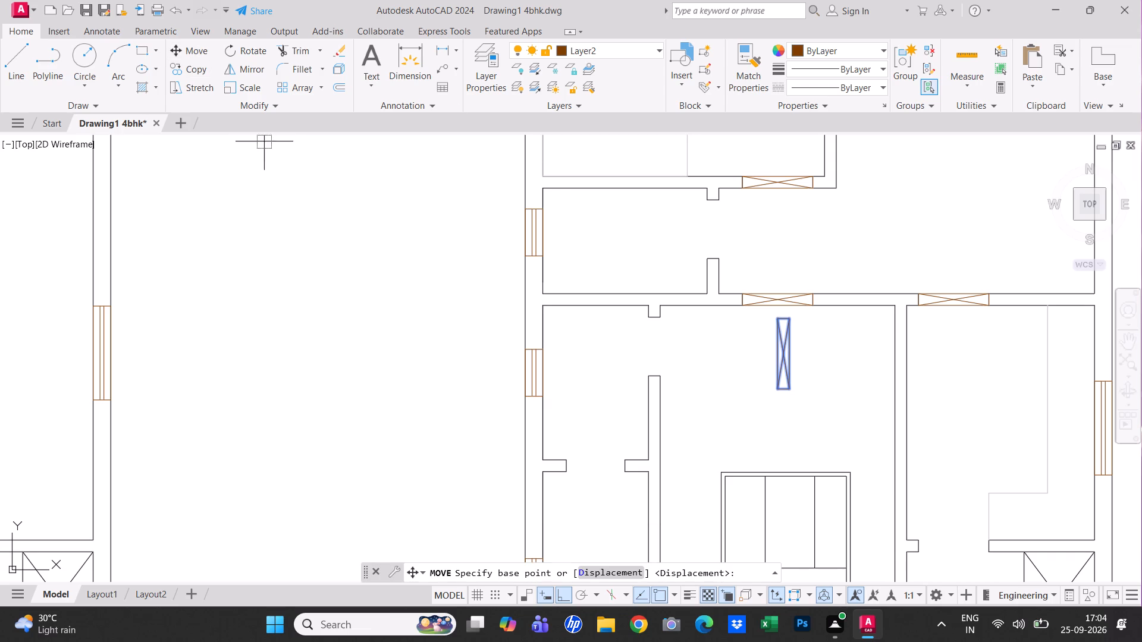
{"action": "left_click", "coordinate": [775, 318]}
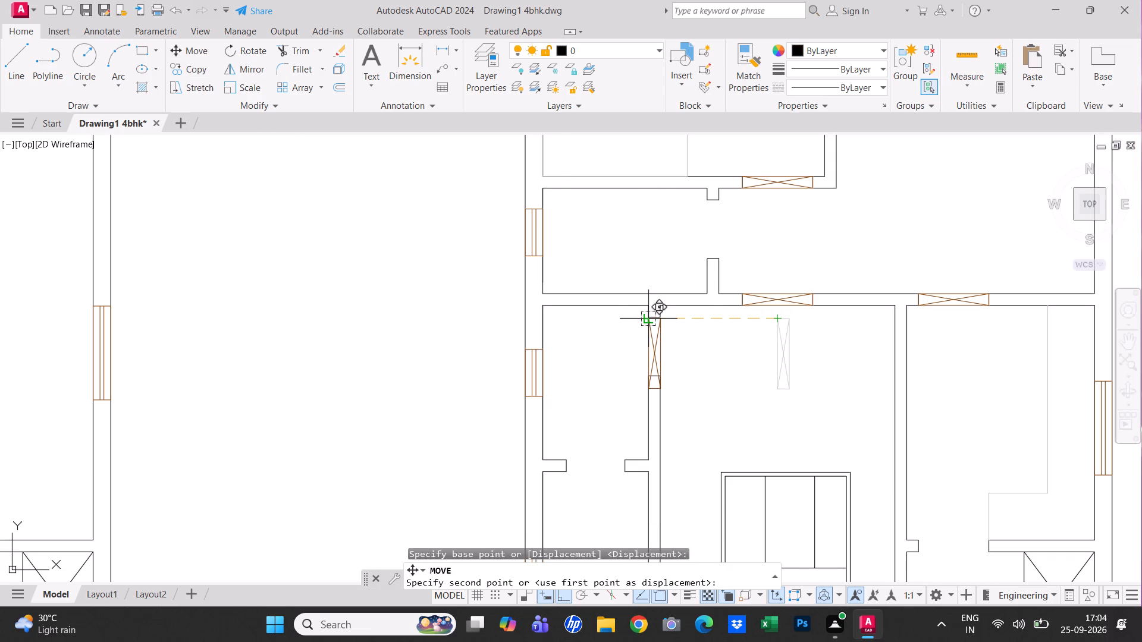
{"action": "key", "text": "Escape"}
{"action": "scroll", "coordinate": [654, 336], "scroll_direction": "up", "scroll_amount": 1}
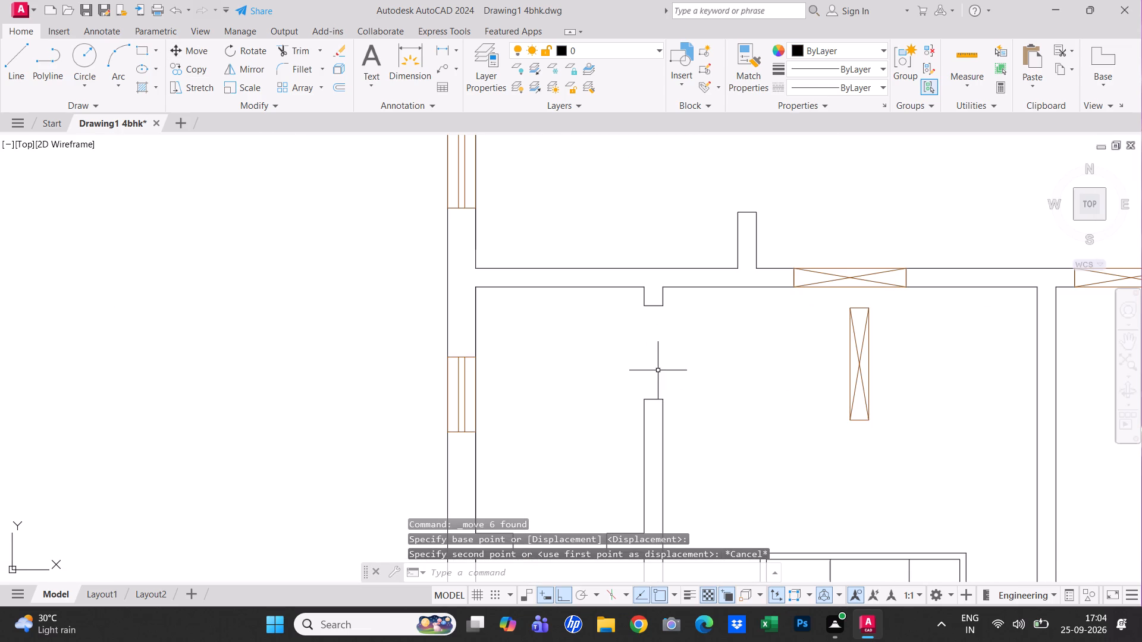
Erase the rotated vertical crossed rectangle standing free in the right plan's lower bedroom.
{"action": "key", "text": "Escape"}
{"action": "left_click_drag", "start_coordinate": [909, 446], "coordinate": [898, 424]}
{"action": "left_click", "coordinate": [812, 349]}
{"action": "key", "text": "e"}
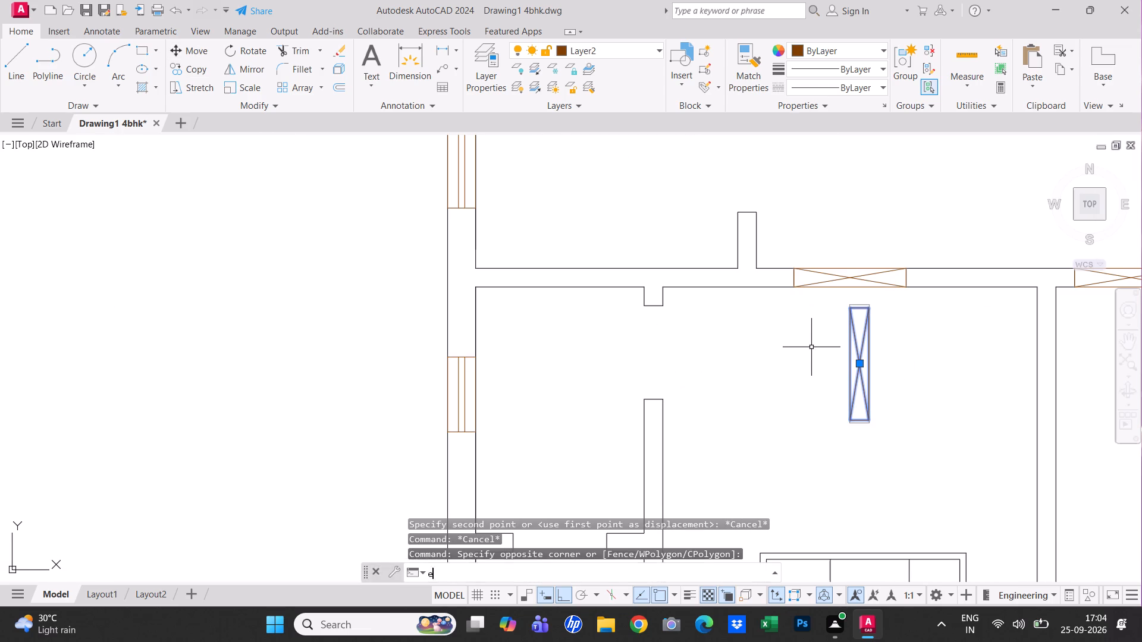
{"action": "key", "text": "space"}
Copy the two end lines of the opening between the right plan's lower bedroom and the narrow room into that narrow room.
{"action": "scroll", "coordinate": [811, 346], "scroll_direction": "down", "scroll_amount": 4}
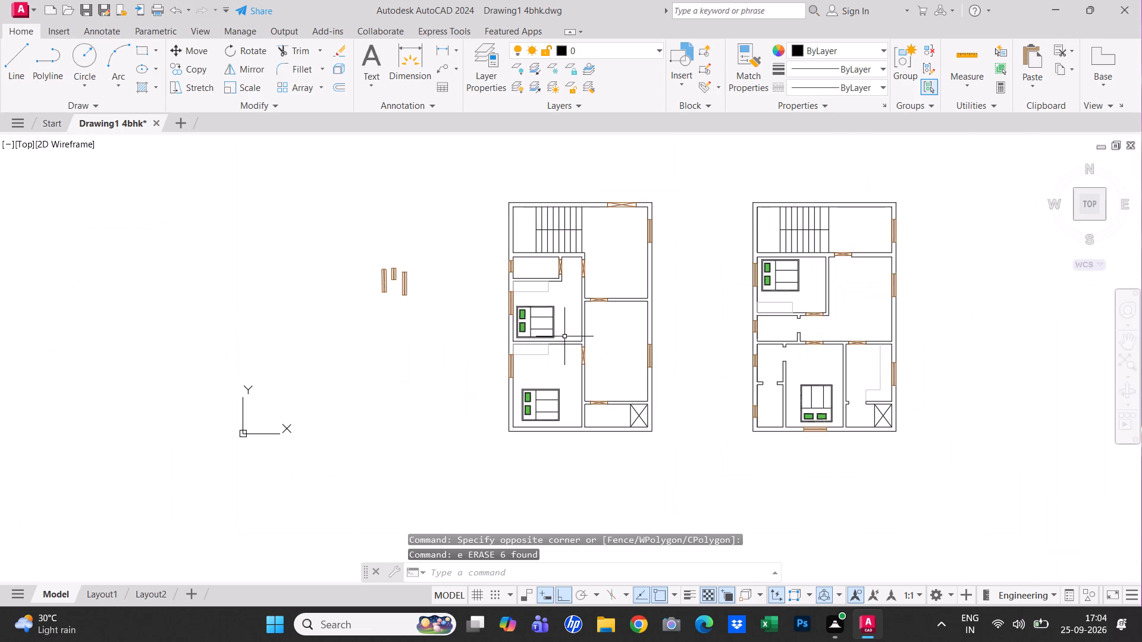
{"action": "scroll", "coordinate": [564, 335], "scroll_direction": "up", "scroll_amount": 1}
{"action": "middle_click_drag", "start_coordinate": [612, 313], "coordinate": [526, 365]}
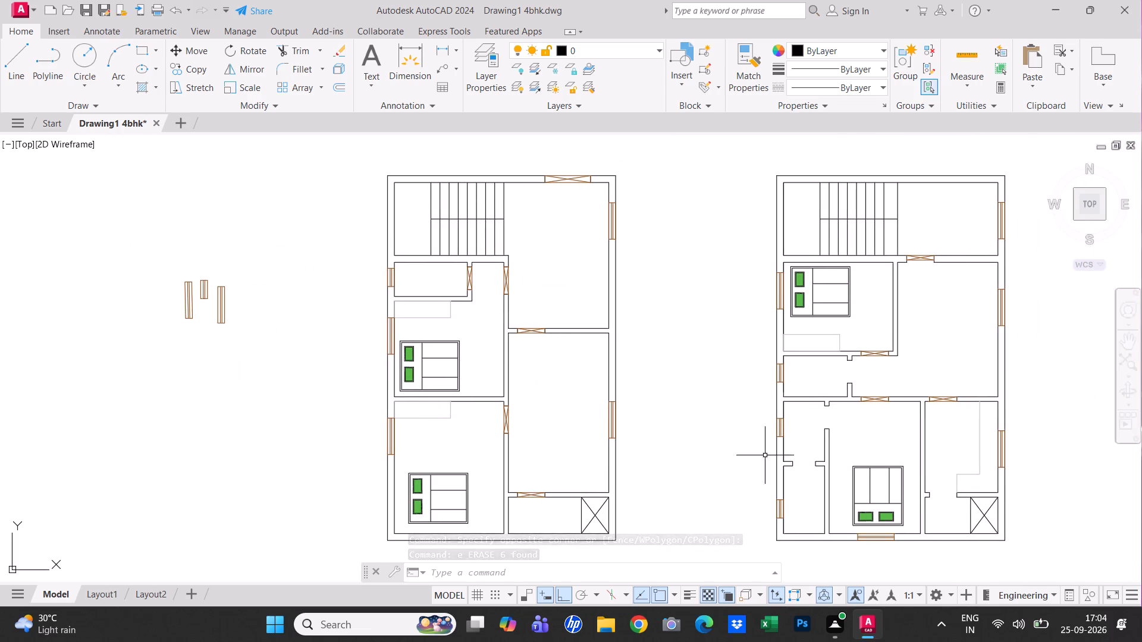
{"action": "middle_click_drag", "start_coordinate": [738, 417], "coordinate": [654, 412]}
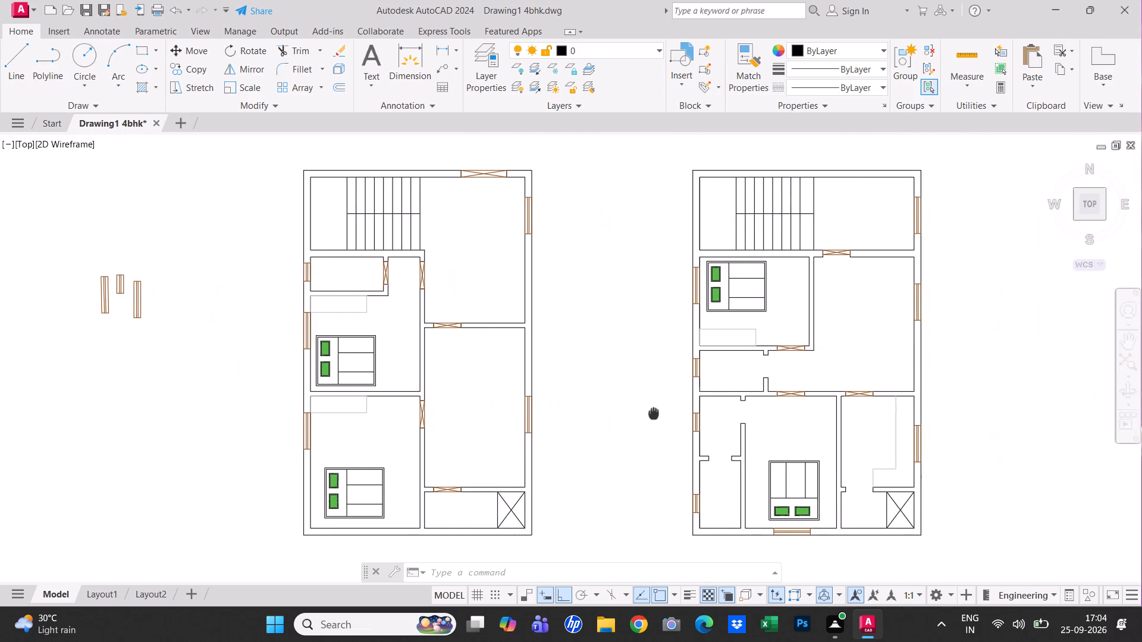
{"action": "middle_click_drag", "start_coordinate": [654, 412], "coordinate": [652, 412]}
{"action": "scroll", "coordinate": [763, 413], "scroll_direction": "up", "scroll_amount": 1}
{"action": "scroll", "coordinate": [712, 404], "scroll_direction": "up", "scroll_amount": 1}
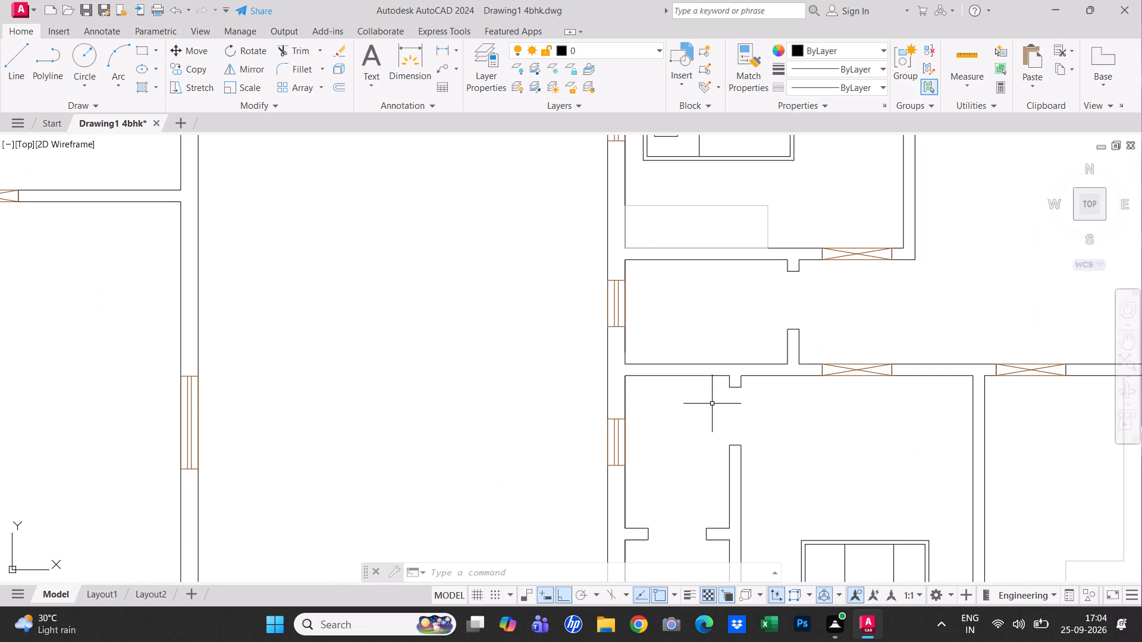
{"action": "left_click", "coordinate": [739, 388]}
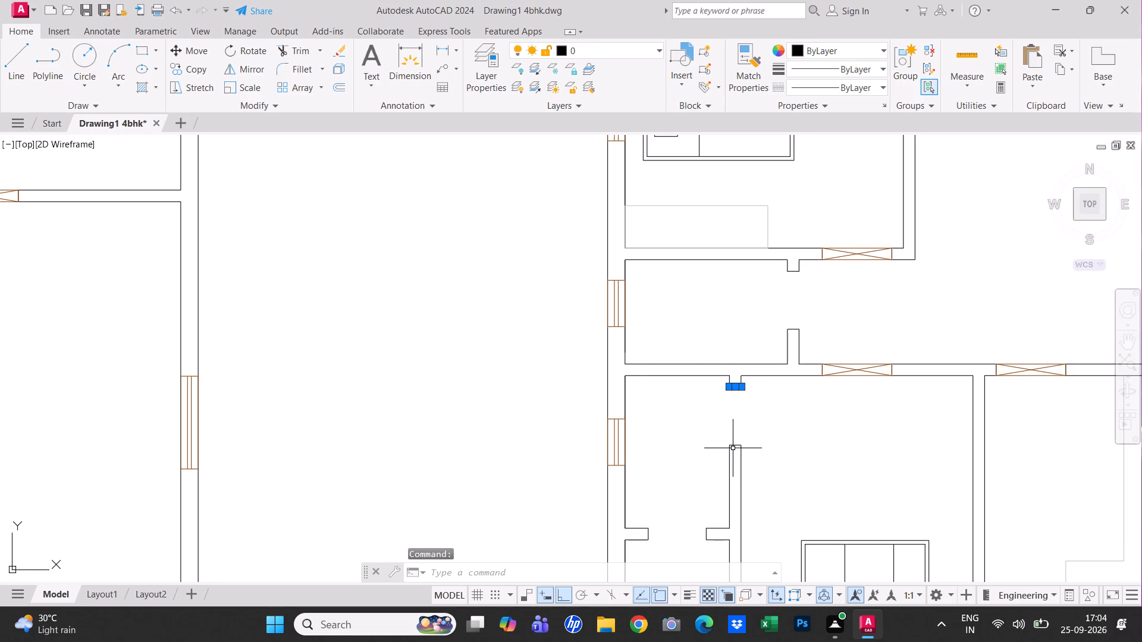
{"action": "left_click", "coordinate": [732, 445]}
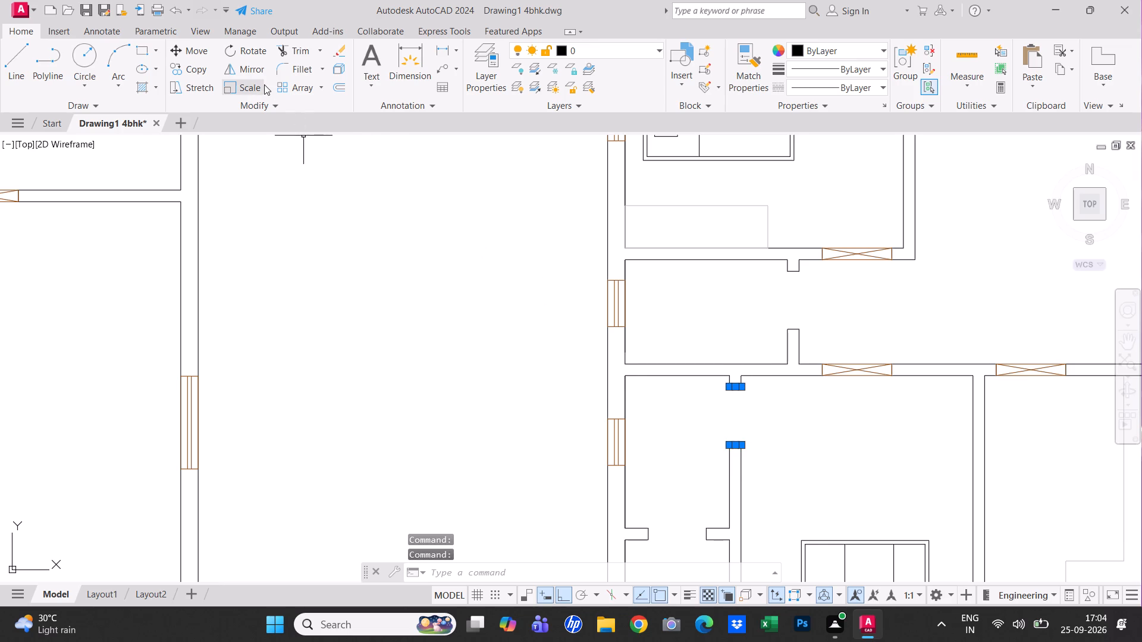
{"action": "left_click", "coordinate": [200, 67]}
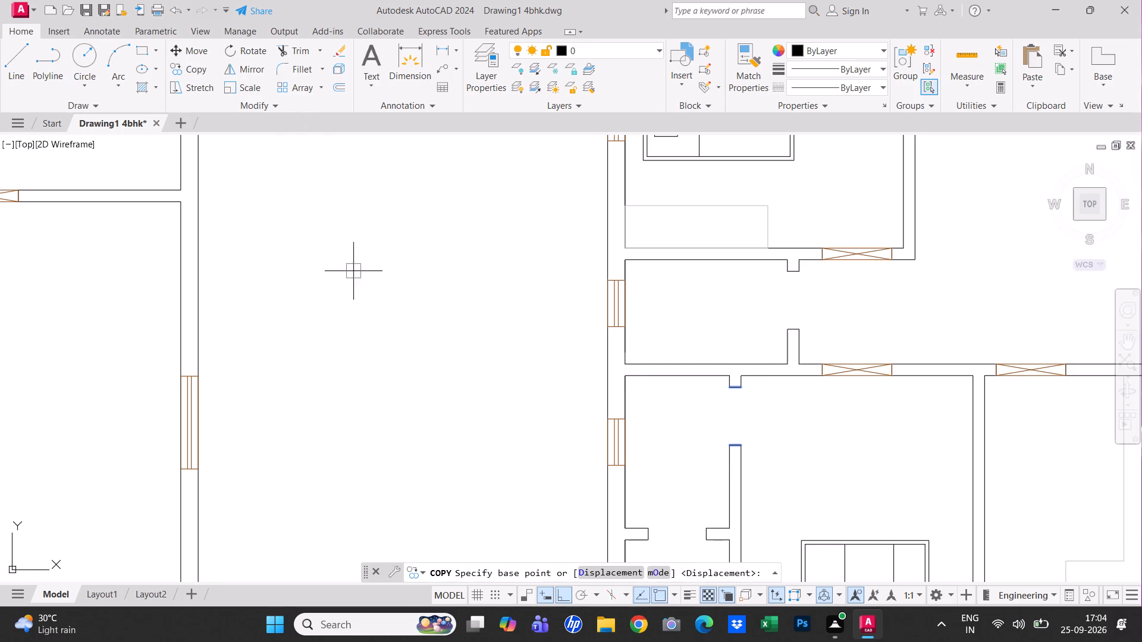
{"action": "left_click", "coordinate": [354, 272]}
{"action": "left_click", "coordinate": [309, 263]}
{"action": "key", "text": "Escape"}
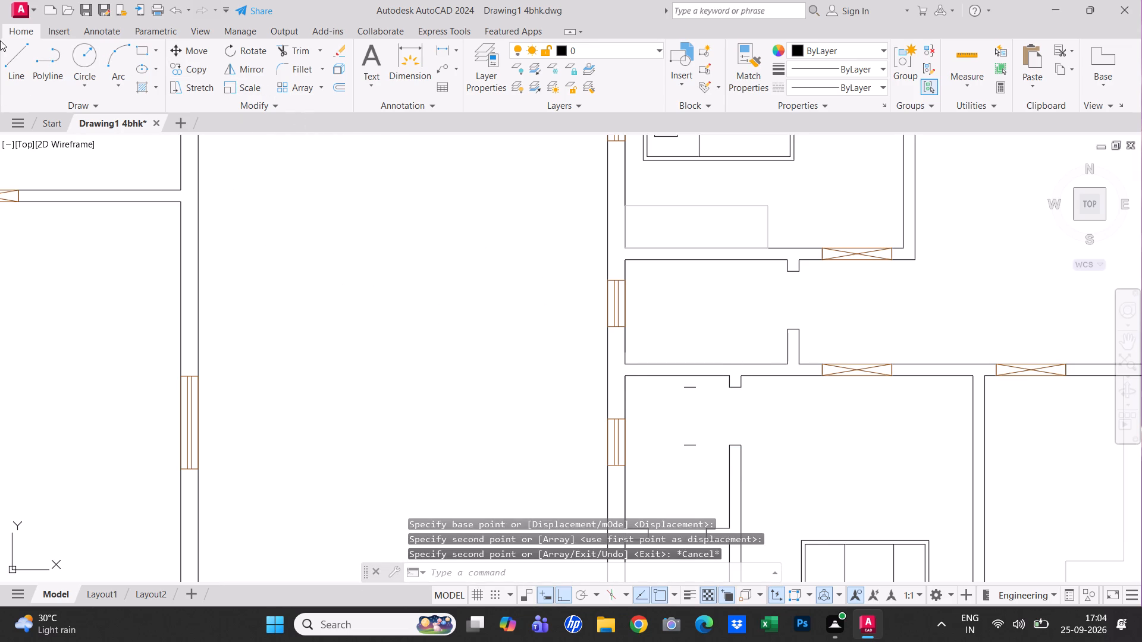
Draw two long sides and both diagonals between the copied end lines to form a 2'-6" tall vertical crossed rectangle, with ortho off.
{"action": "left_click", "coordinate": [12, 53]}
{"action": "scroll", "coordinate": [684, 423], "scroll_direction": "up", "scroll_amount": 2}
{"action": "middle_click_drag", "start_coordinate": [680, 408], "coordinate": [642, 344]}
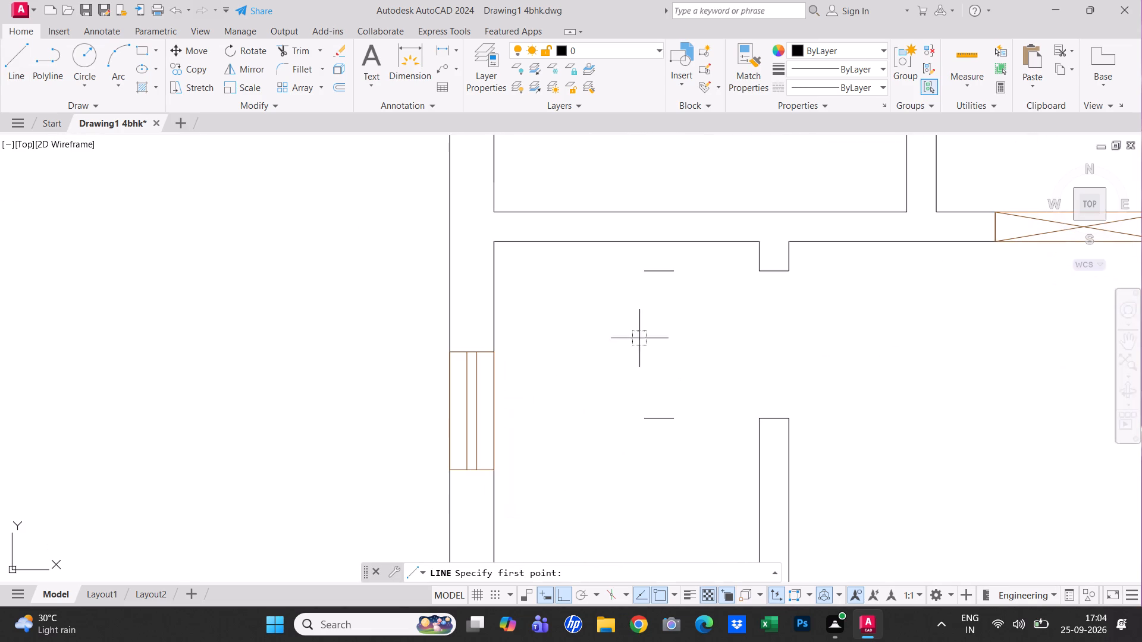
{"action": "left_click", "coordinate": [645, 272]}
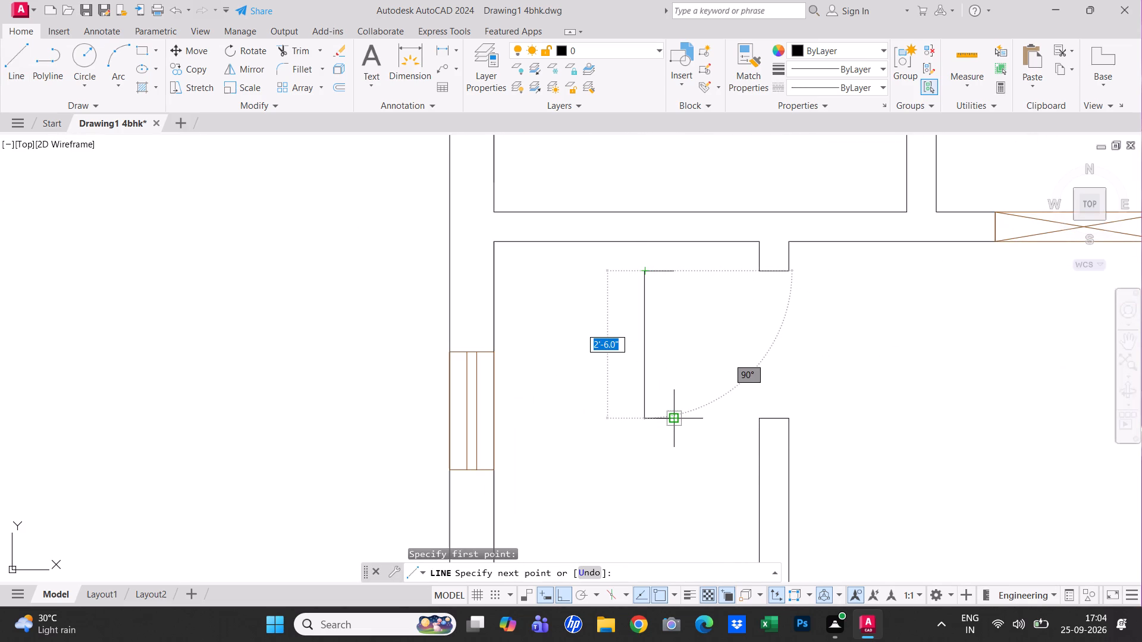
{"action": "key", "text": "F8"}
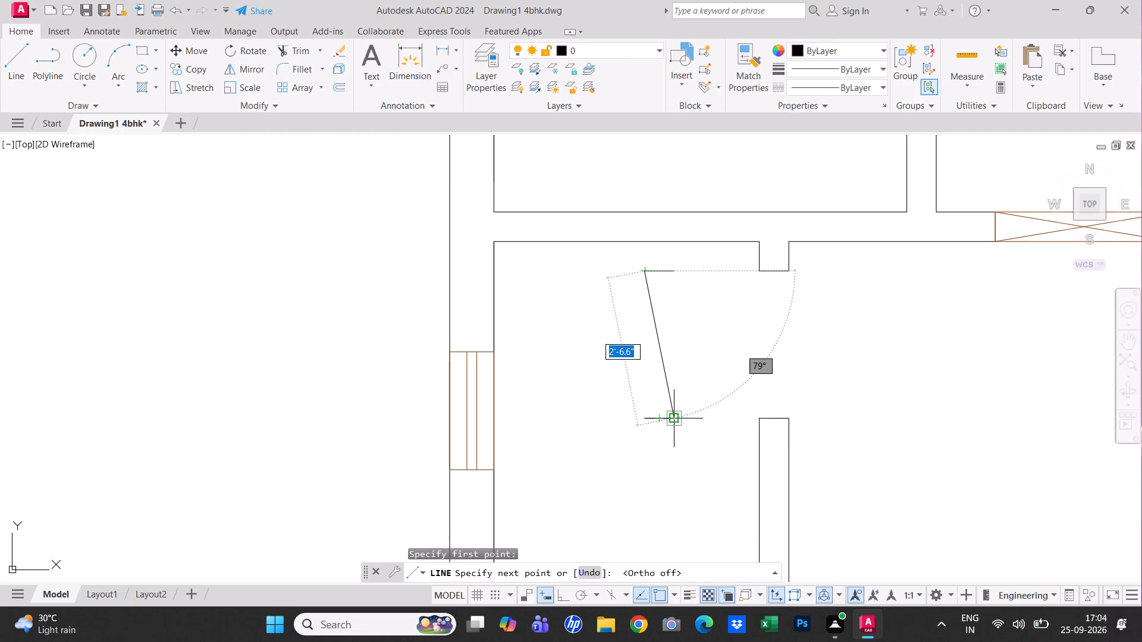
{"action": "left_click", "coordinate": [671, 418]}
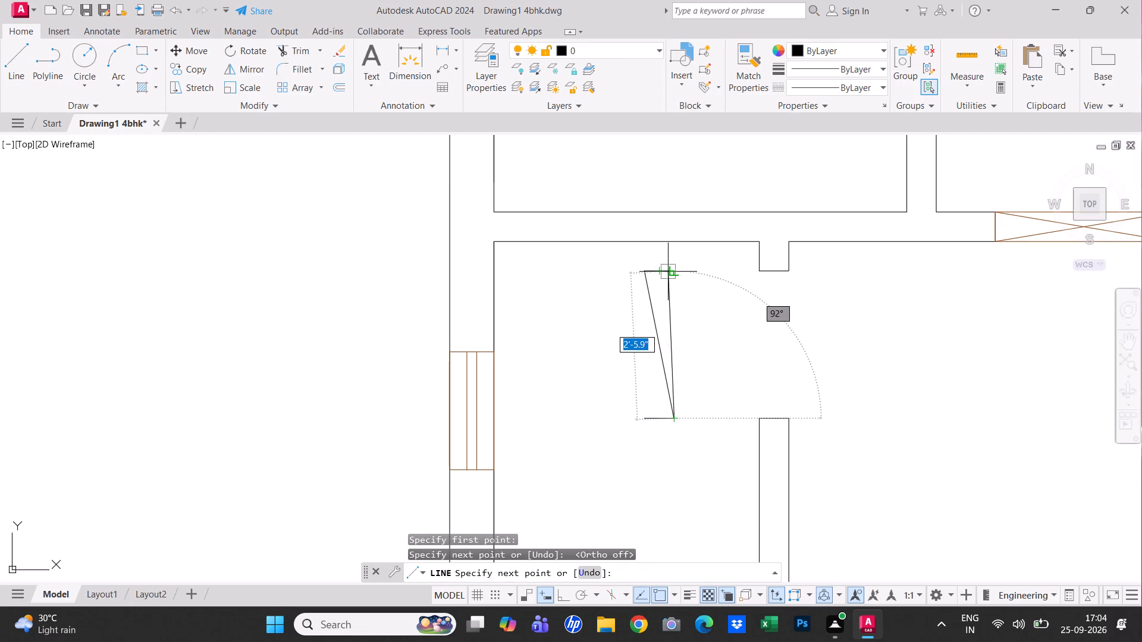
{"action": "left_click", "coordinate": [670, 270]}
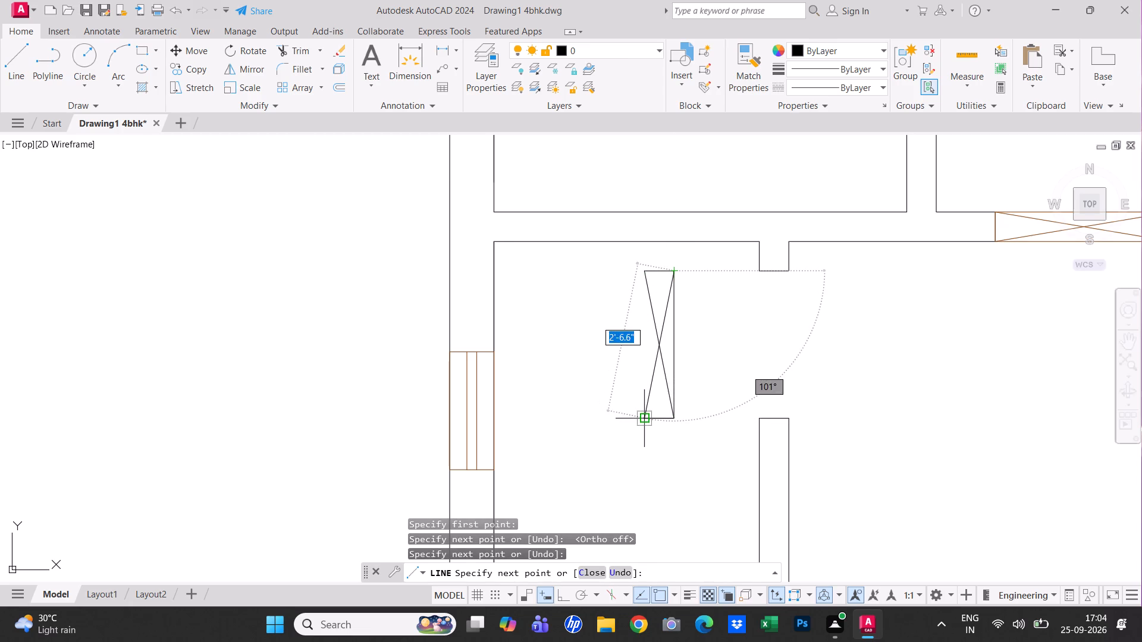
{"action": "left_click", "coordinate": [645, 415]}
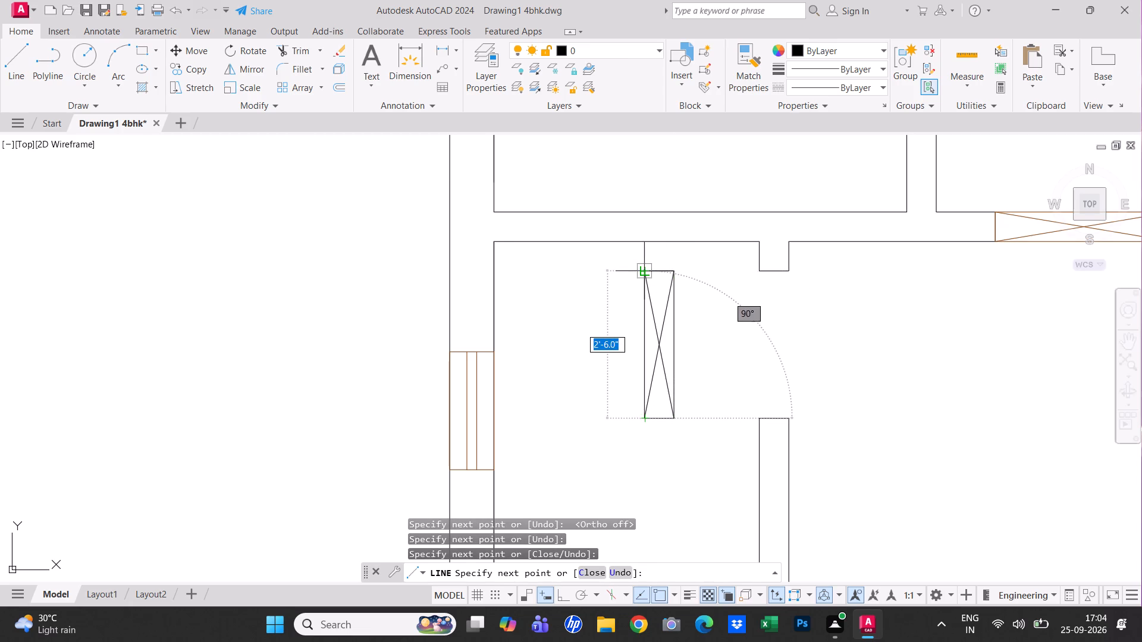
{"action": "left_click", "coordinate": [641, 269]}
{"action": "key", "text": "Escape"}
Group the lines of the new vertical crossed rectangle and assign the group to Layer2.
{"action": "left_click", "coordinate": [699, 442]}
{"action": "left_click", "coordinate": [608, 262]}
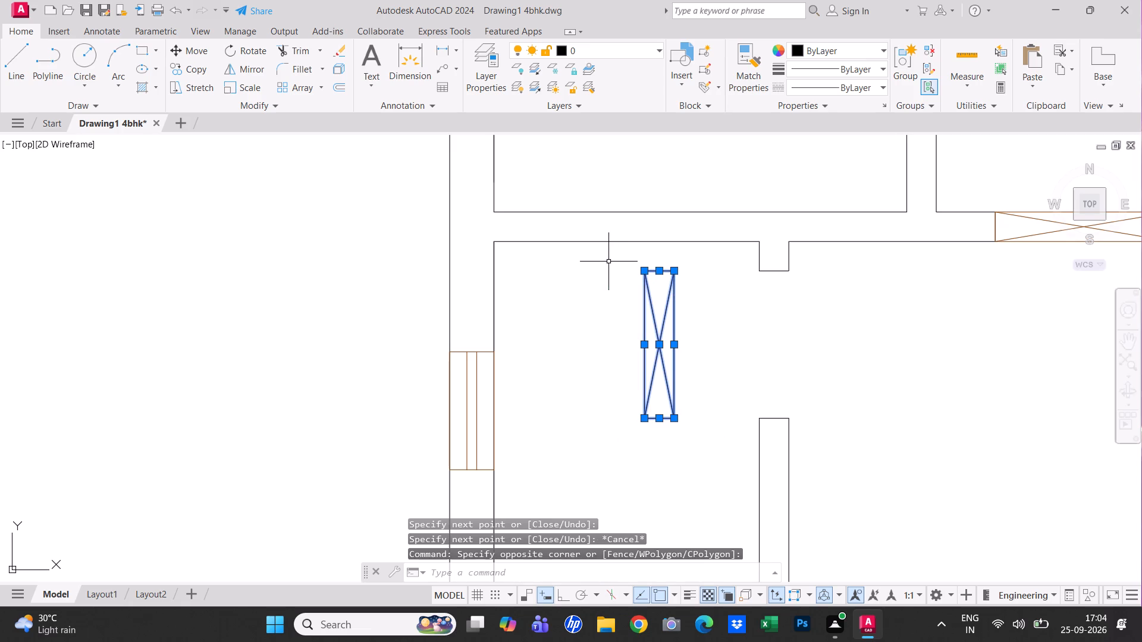
{"action": "type", "text": "g"}
{"action": "key", "text": "space"}
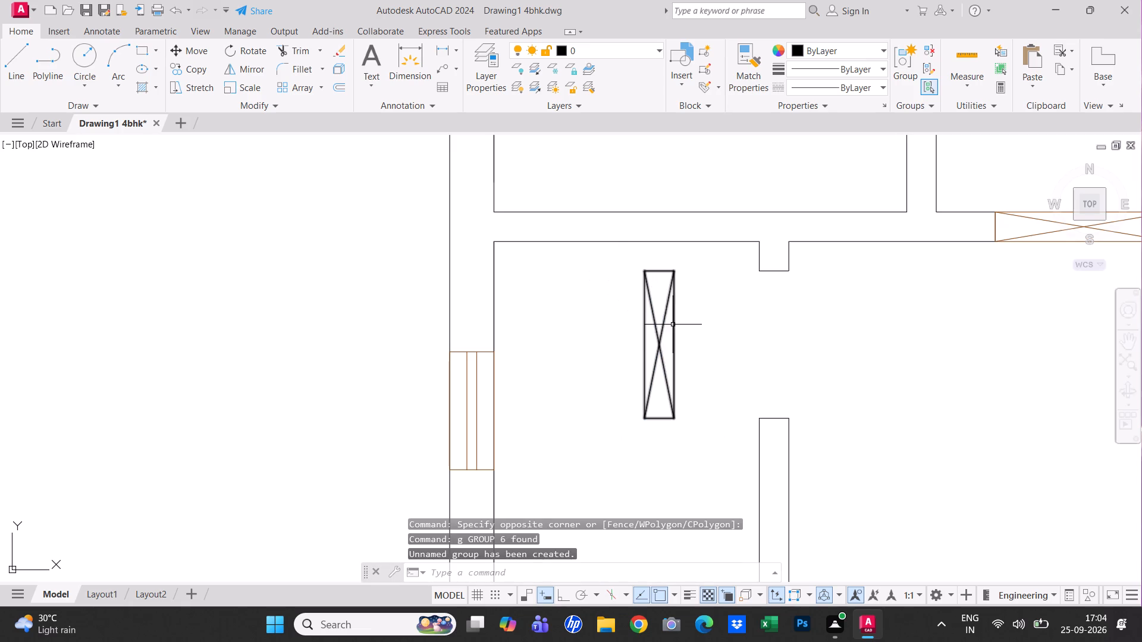
{"action": "left_click", "coordinate": [656, 322]}
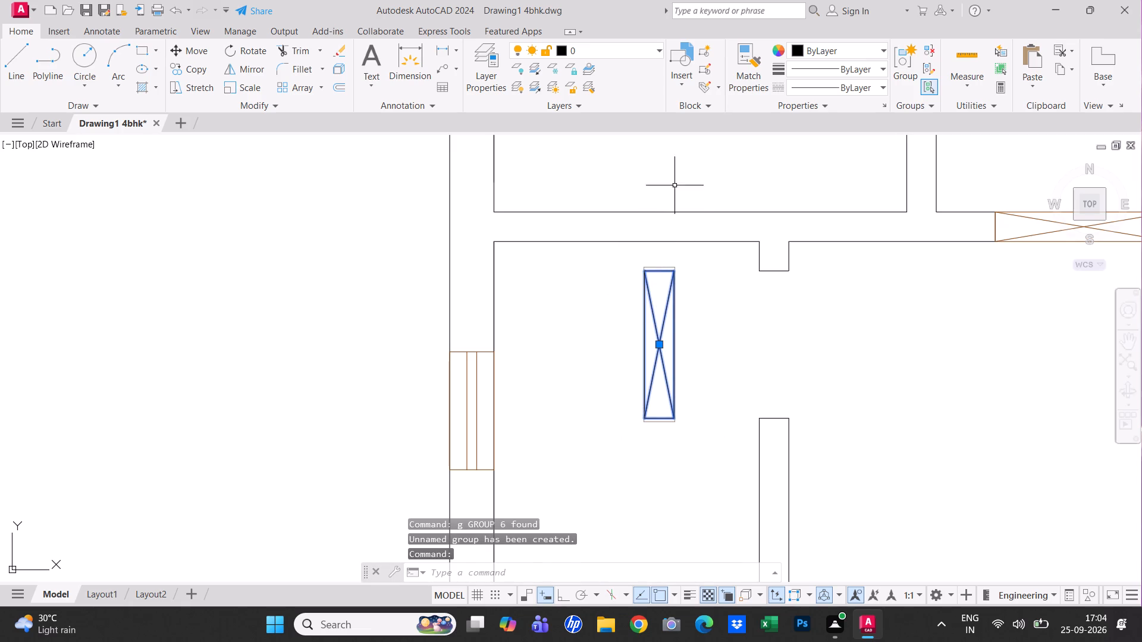
{"action": "left_click", "coordinate": [629, 49]}
{"action": "left_click", "coordinate": [629, 106]}
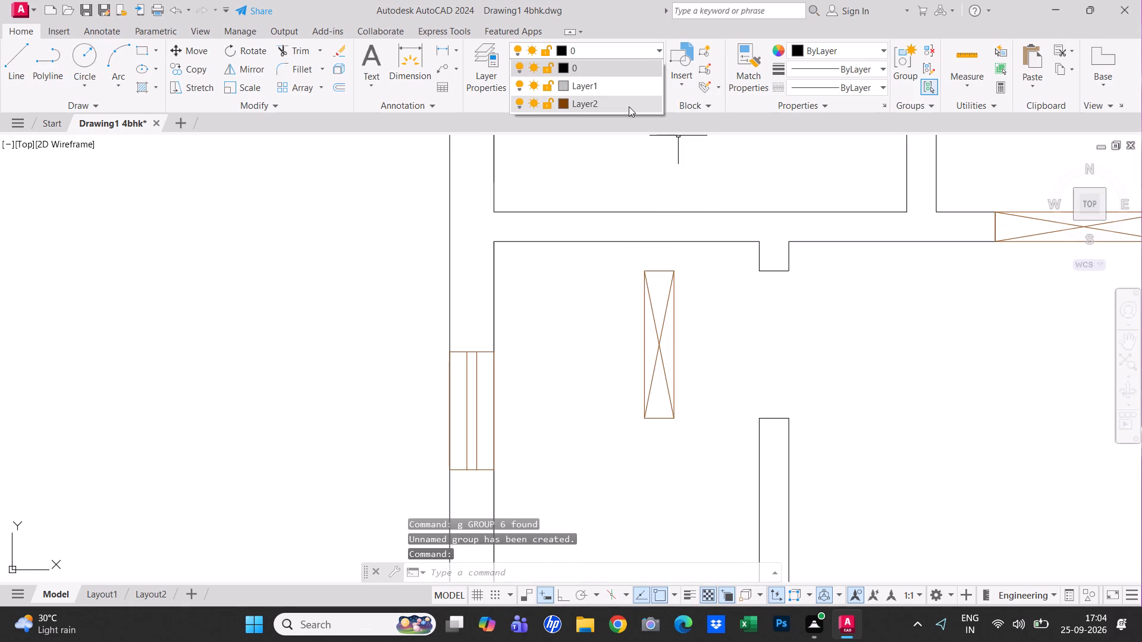
{"action": "key", "text": "Escape"}
Move the vertical crossed rectangle by its upper right corner into the opening between the narrow room and the lower bedroom.
{"action": "left_click", "coordinate": [646, 300]}
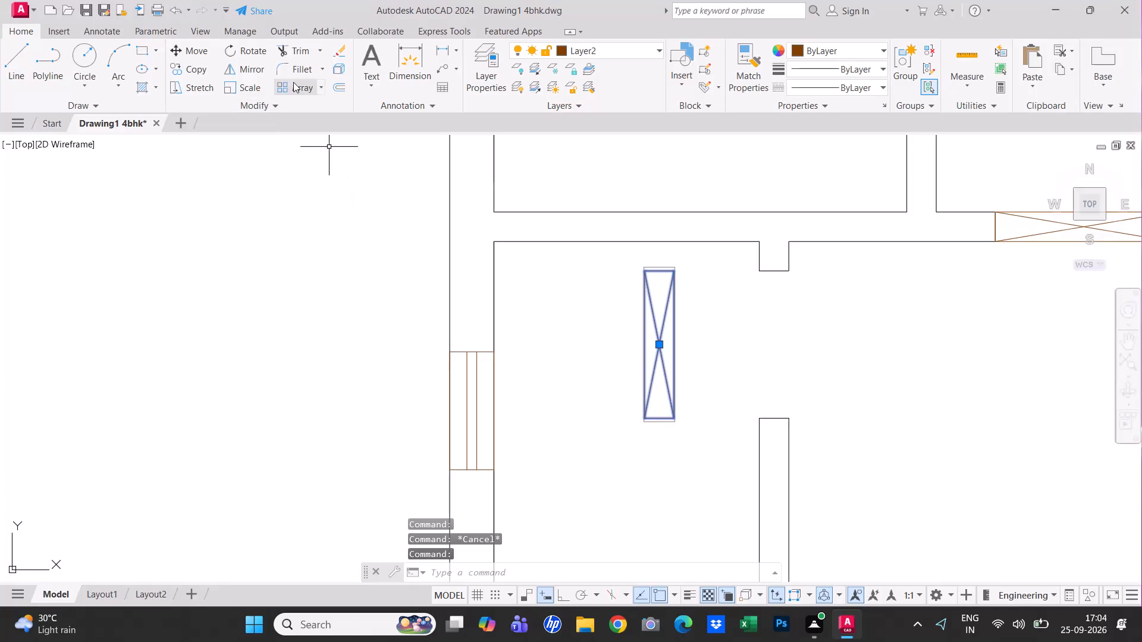
{"action": "left_click", "coordinate": [197, 52]}
{"action": "left_click", "coordinate": [674, 270]}
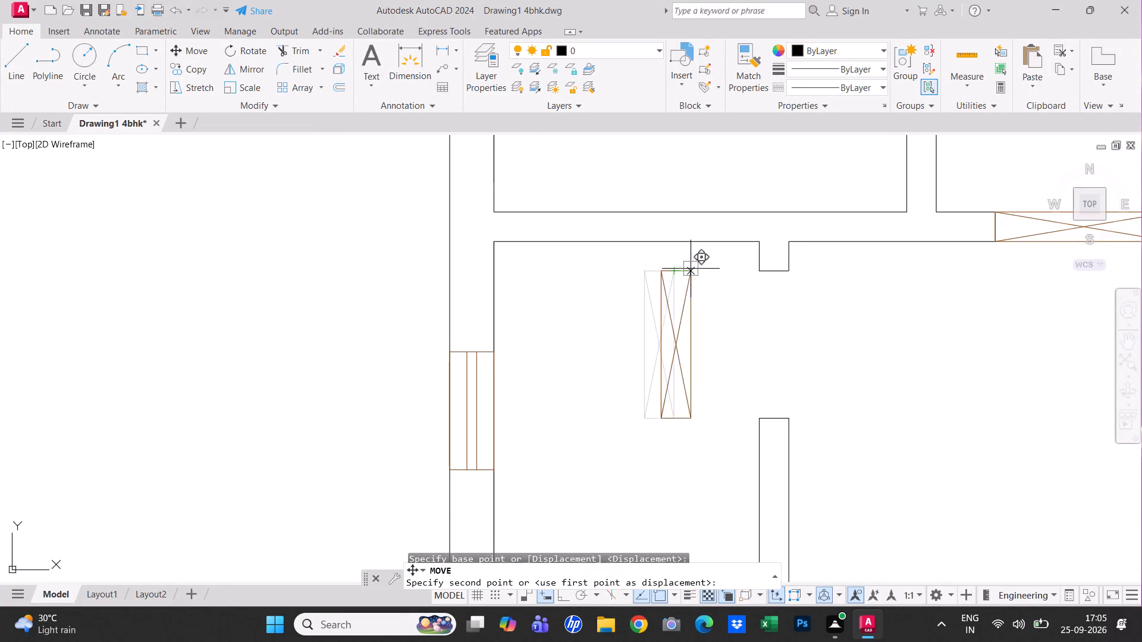
{"action": "left_click", "coordinate": [786, 270]}
Paste a copy of this vertical crossed rectangle into the narrow room, just above the opening in its lower cross wall.
{"action": "scroll", "coordinate": [423, 291], "scroll_direction": "down", "scroll_amount": 3}
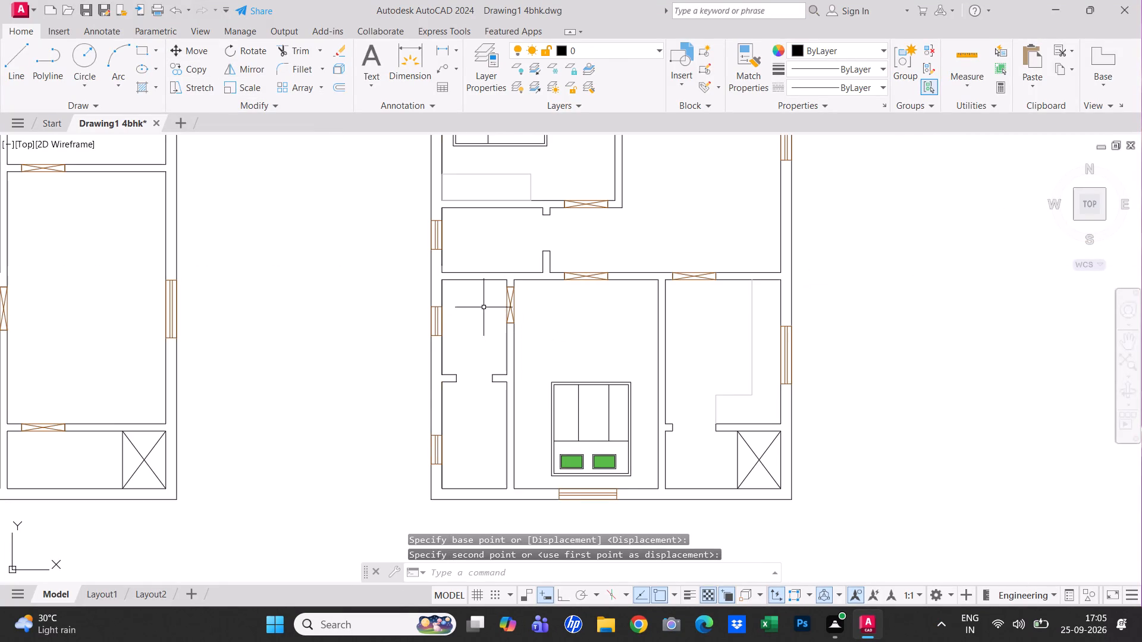
{"action": "scroll", "coordinate": [512, 317], "scroll_direction": "up", "scroll_amount": 2}
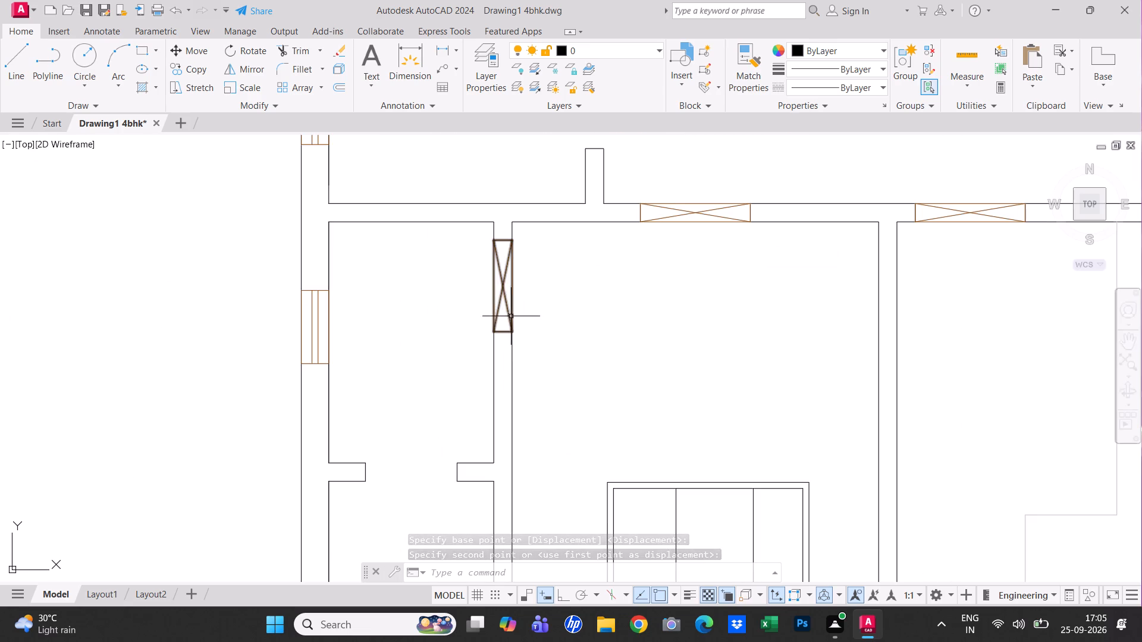
{"action": "left_click", "coordinate": [502, 313]}
{"action": "left_click", "coordinate": [500, 295]}
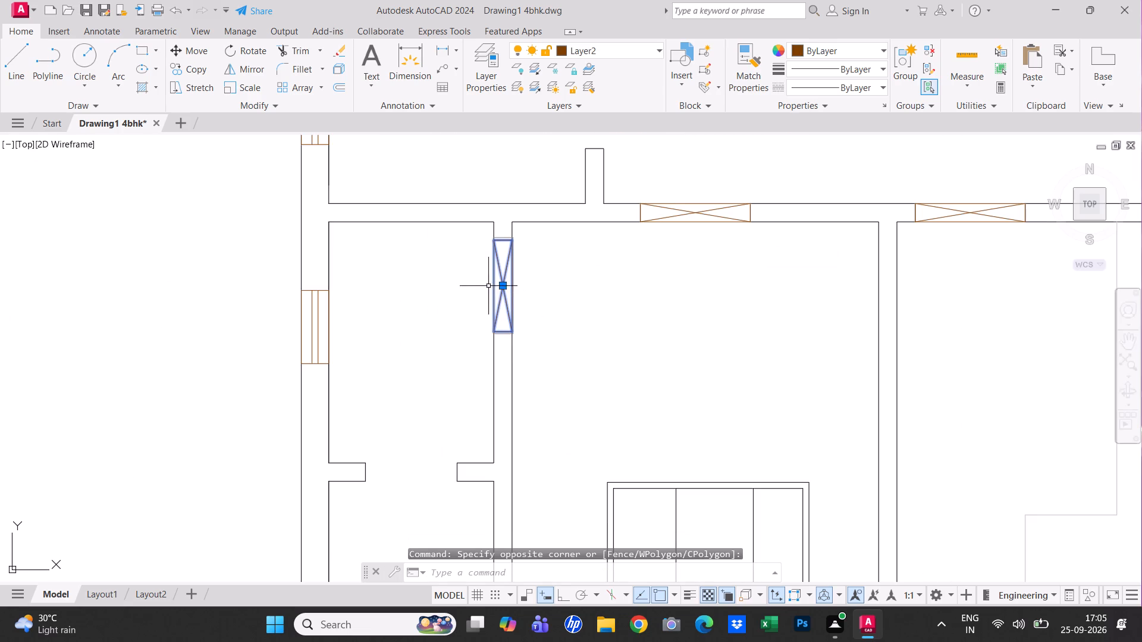
{"action": "key", "text": "ctrl+c"}
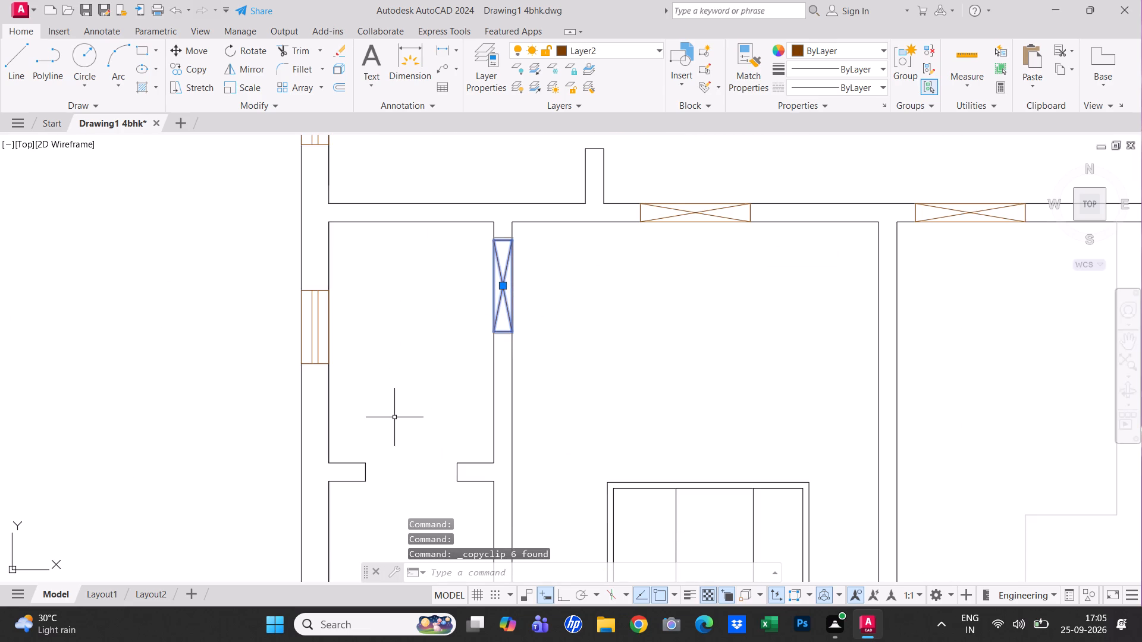
{"action": "key", "text": "ctrl+v"}
{"action": "left_click", "coordinate": [393, 455], "text": "ctrl"}
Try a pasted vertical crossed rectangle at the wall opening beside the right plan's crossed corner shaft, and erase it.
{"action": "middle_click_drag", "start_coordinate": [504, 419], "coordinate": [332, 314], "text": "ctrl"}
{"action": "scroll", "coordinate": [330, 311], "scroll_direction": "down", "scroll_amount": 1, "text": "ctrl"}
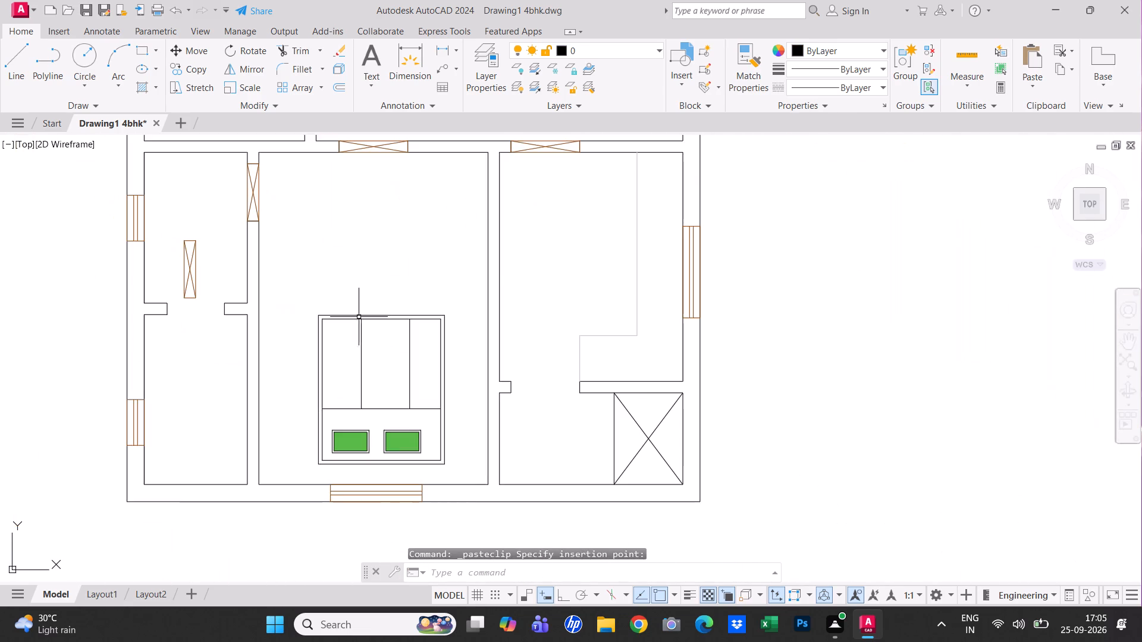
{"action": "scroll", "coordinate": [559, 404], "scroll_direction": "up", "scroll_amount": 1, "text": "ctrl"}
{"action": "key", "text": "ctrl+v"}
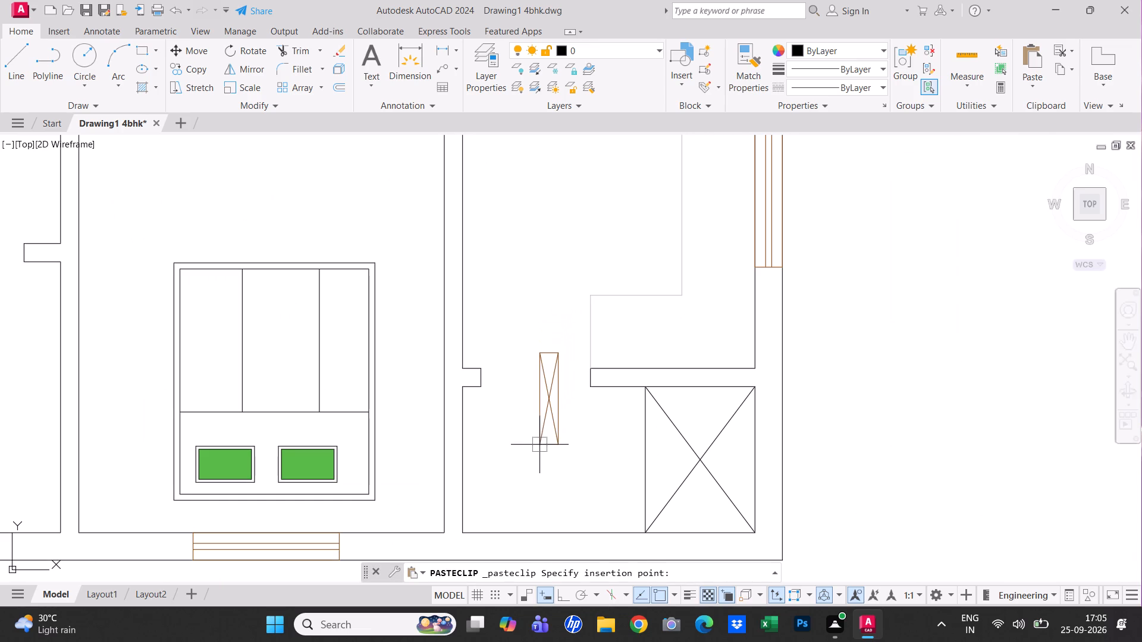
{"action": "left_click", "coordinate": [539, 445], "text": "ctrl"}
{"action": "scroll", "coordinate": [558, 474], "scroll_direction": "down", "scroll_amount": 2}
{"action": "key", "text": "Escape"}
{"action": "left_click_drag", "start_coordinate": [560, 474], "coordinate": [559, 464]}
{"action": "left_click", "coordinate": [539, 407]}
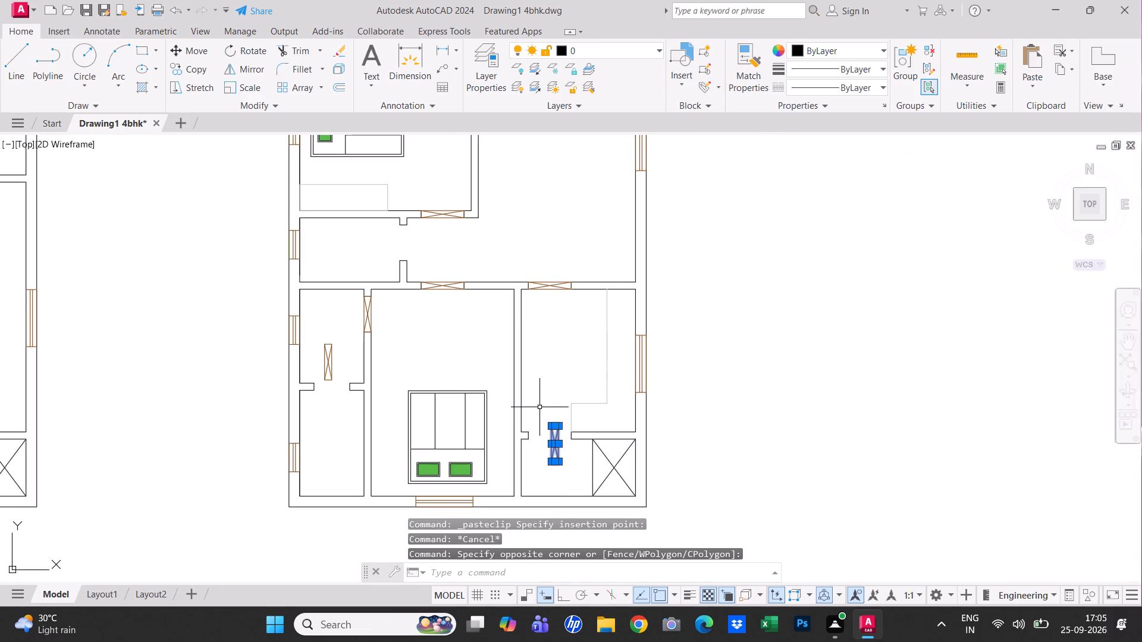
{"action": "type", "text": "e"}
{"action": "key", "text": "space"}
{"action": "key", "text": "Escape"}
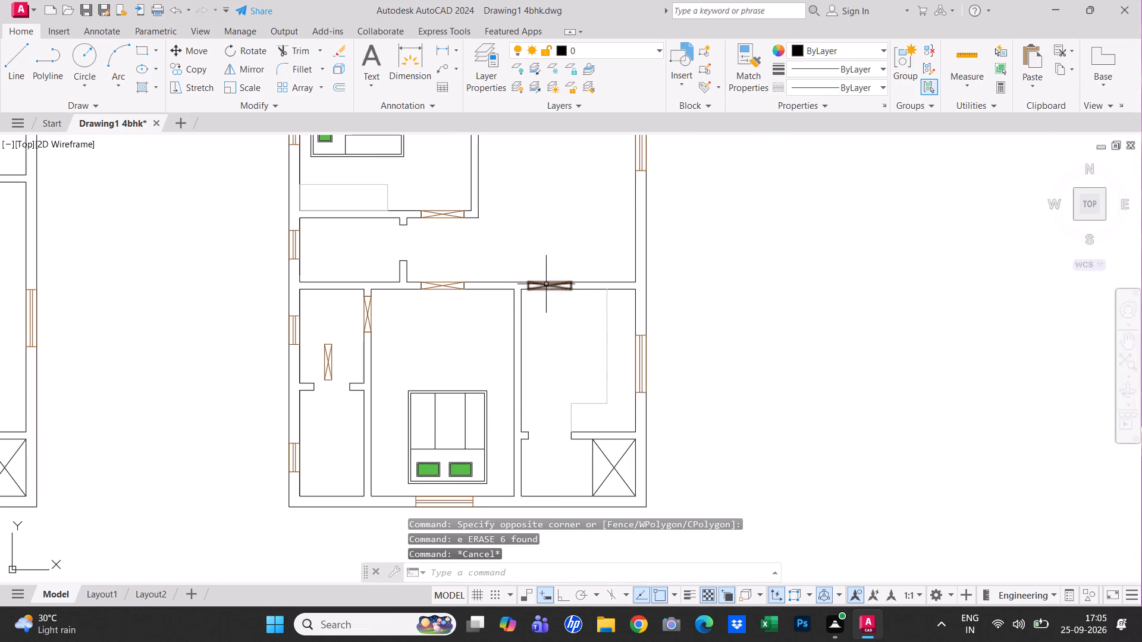
Copy the crossed rectangle above the right plan's lower right room by its lower left corner into that room's lower wall opening.
{"action": "left_click", "coordinate": [546, 283]}
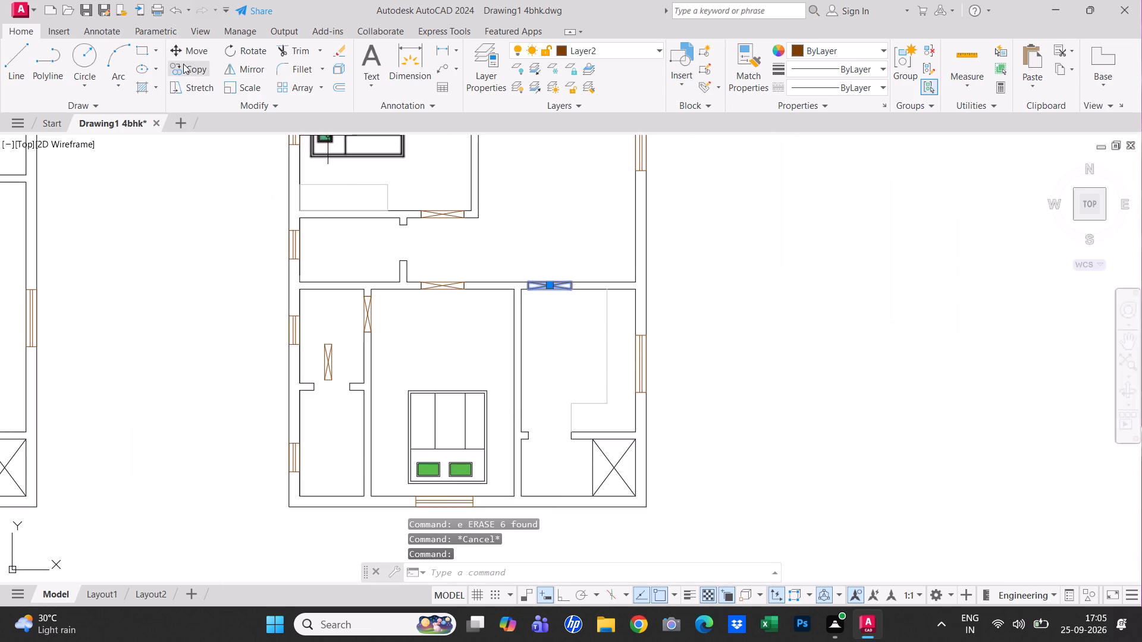
{"action": "left_click", "coordinate": [183, 64]}
{"action": "scroll", "coordinate": [492, 256], "scroll_direction": "up", "scroll_amount": 3}
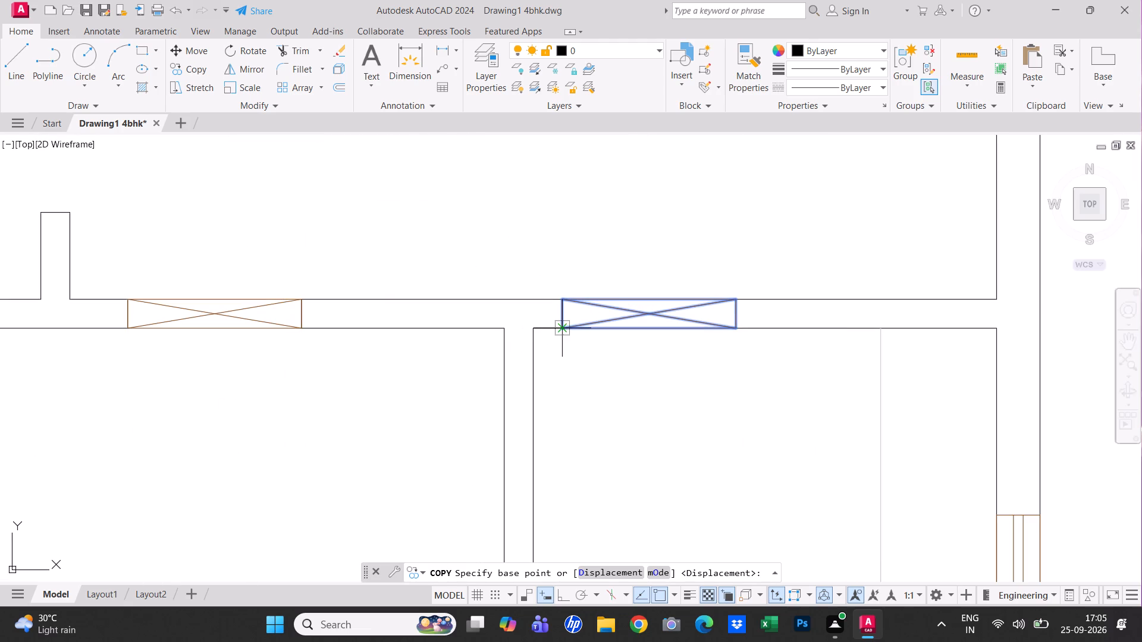
{"action": "left_click_drag", "start_coordinate": [562, 324], "coordinate": [569, 344]}
{"action": "scroll", "coordinate": [575, 399], "scroll_direction": "down", "scroll_amount": 1}
{"action": "middle_click_drag", "start_coordinate": [576, 398], "coordinate": [541, 254]}
{"action": "middle_click_drag", "start_coordinate": [545, 450], "coordinate": [585, 287]}
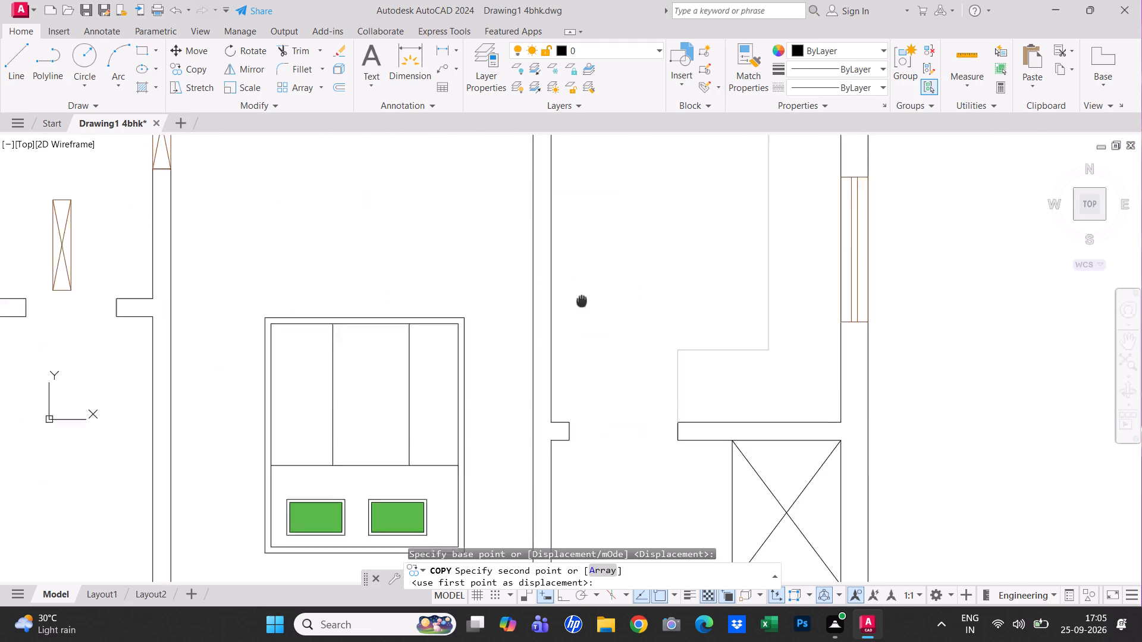
{"action": "middle_click_drag", "start_coordinate": [585, 287], "coordinate": [589, 213]}
{"action": "left_click", "coordinate": [580, 355]}
{"action": "scroll", "coordinate": [580, 322], "scroll_direction": "down", "scroll_amount": 2}
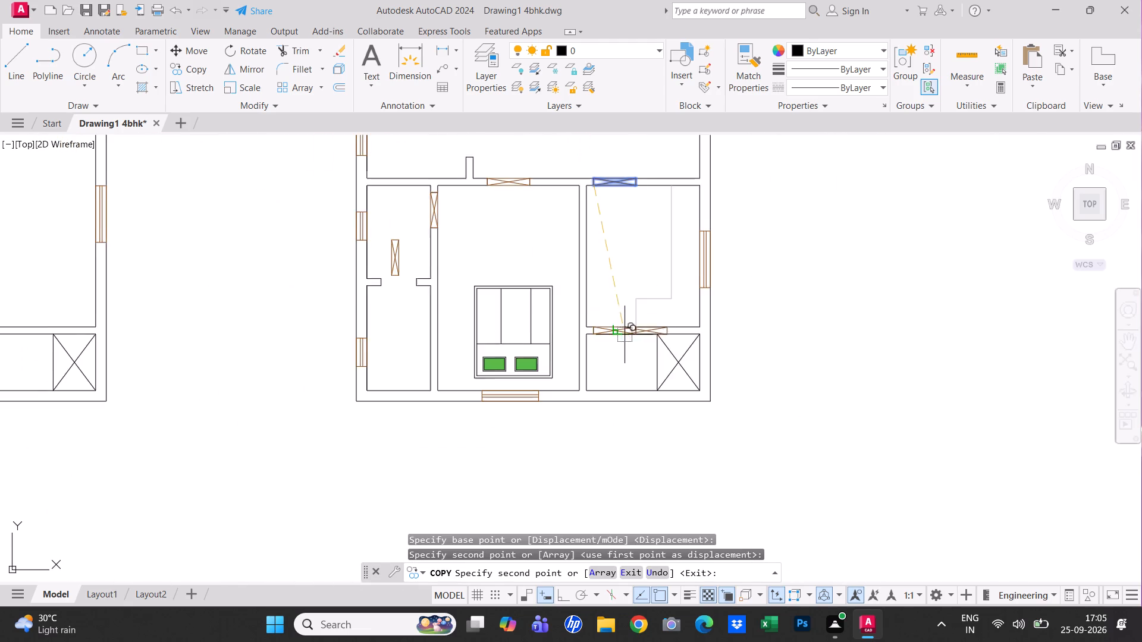
{"action": "middle_click_drag", "start_coordinate": [630, 352], "coordinate": [706, 439]}
{"action": "middle_click_drag", "start_coordinate": [617, 357], "coordinate": [672, 386]}
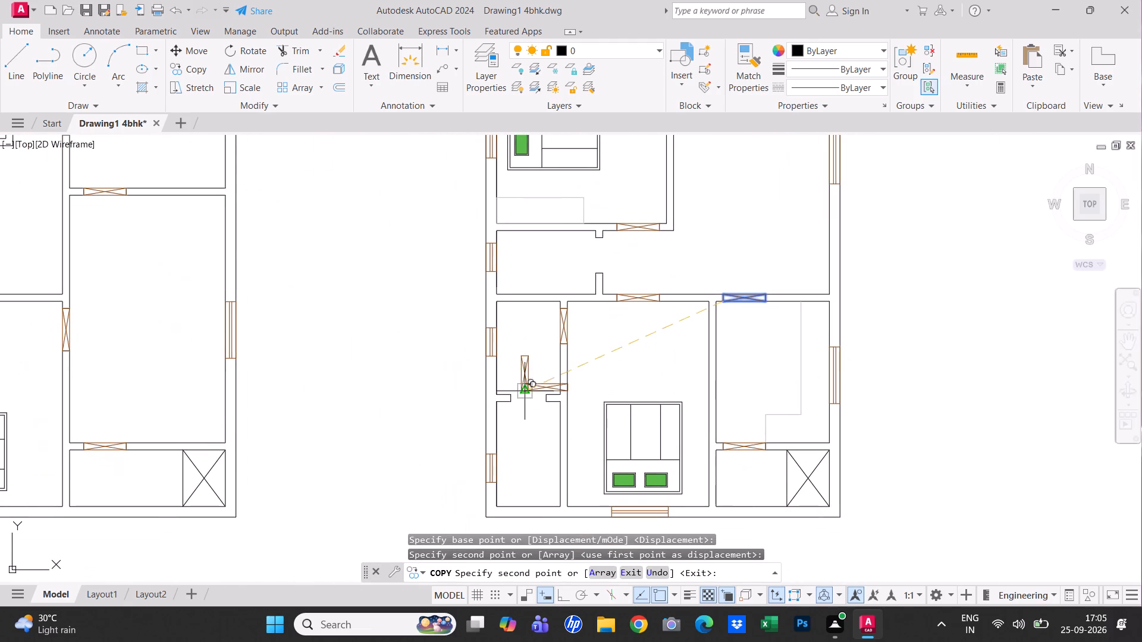
{"action": "key", "text": "Escape"}
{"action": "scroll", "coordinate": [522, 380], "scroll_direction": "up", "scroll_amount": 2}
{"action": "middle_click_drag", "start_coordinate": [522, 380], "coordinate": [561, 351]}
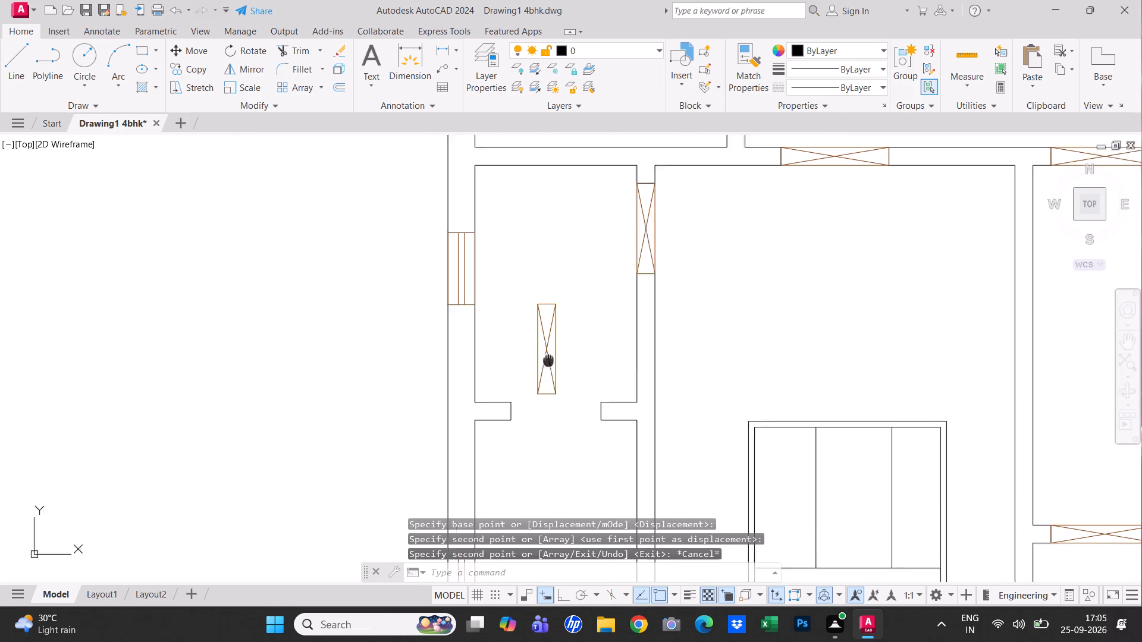
Group the lines of the vertical crossed rectangle inside the right plan's narrow room into one object.
{"action": "middle_click_drag", "start_coordinate": [561, 351], "coordinate": [564, 348]}
{"action": "left_click_drag", "start_coordinate": [591, 396], "coordinate": [587, 389]}
{"action": "left_click", "coordinate": [531, 272]}
{"action": "key", "text": "Escape"}
{"action": "left_click_drag", "start_coordinate": [586, 389], "coordinate": [575, 370]}
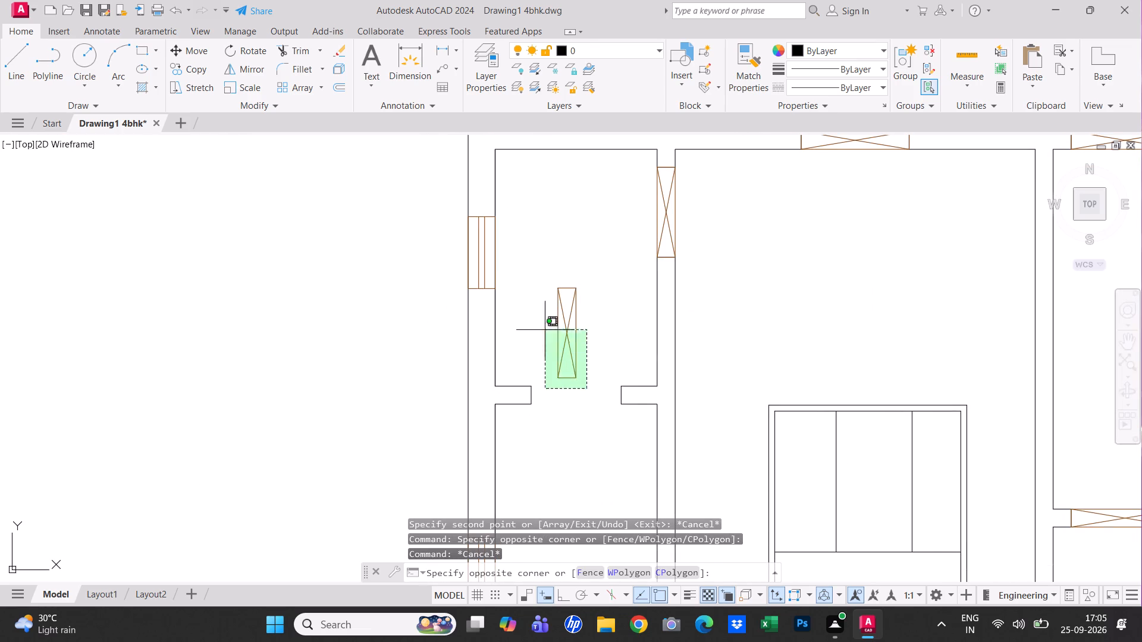
{"action": "left_click", "coordinate": [534, 280]}
{"action": "type", "text": "g"}
{"action": "key", "text": "space"}
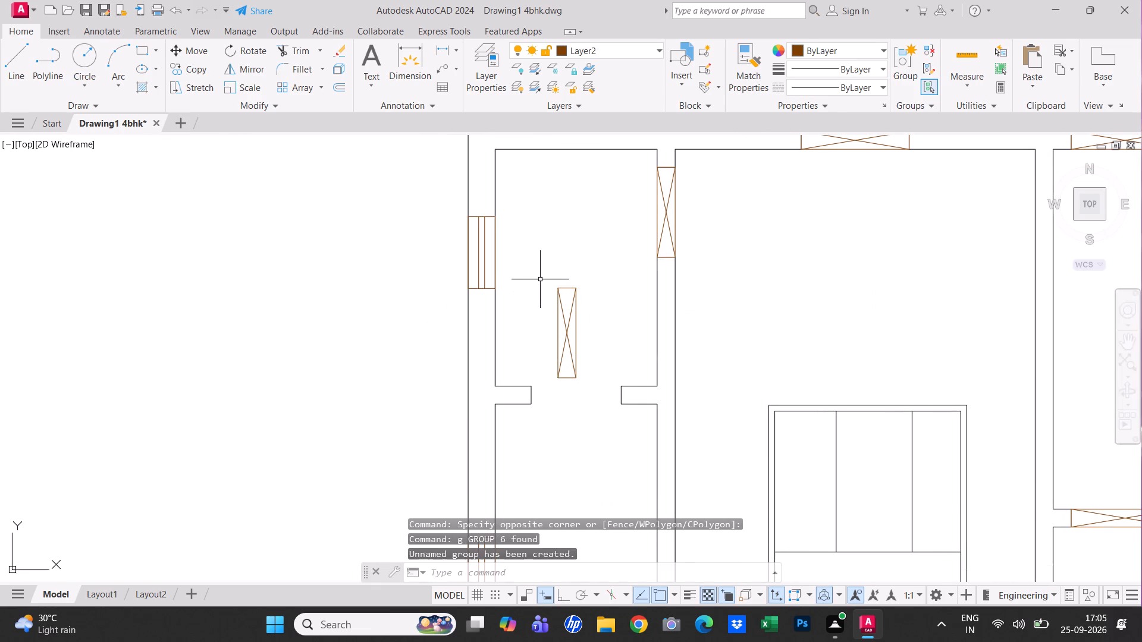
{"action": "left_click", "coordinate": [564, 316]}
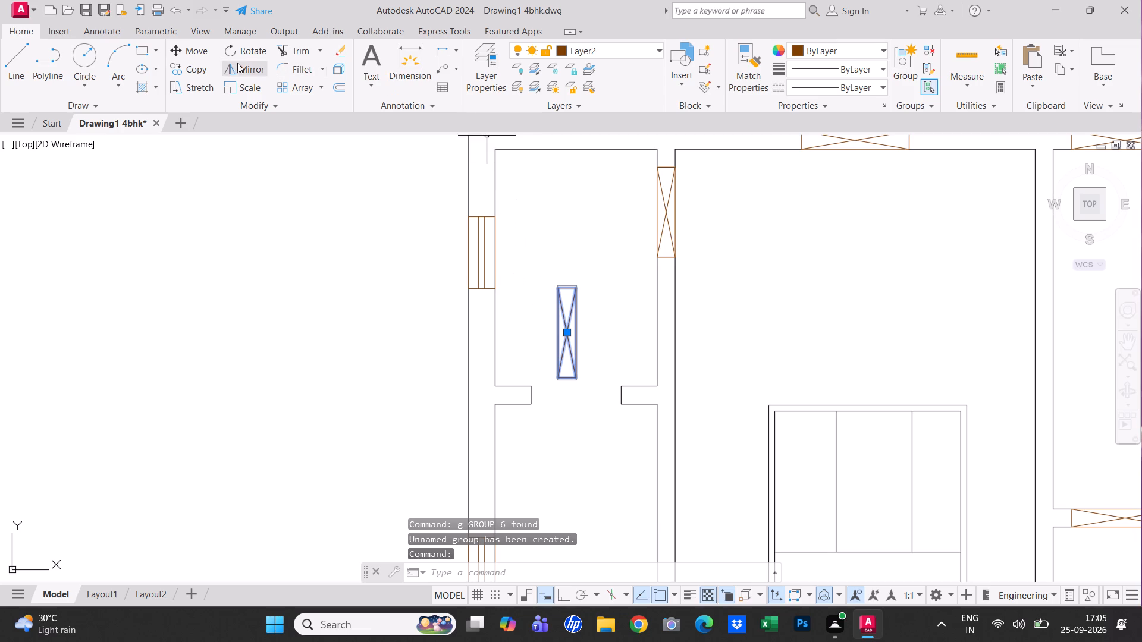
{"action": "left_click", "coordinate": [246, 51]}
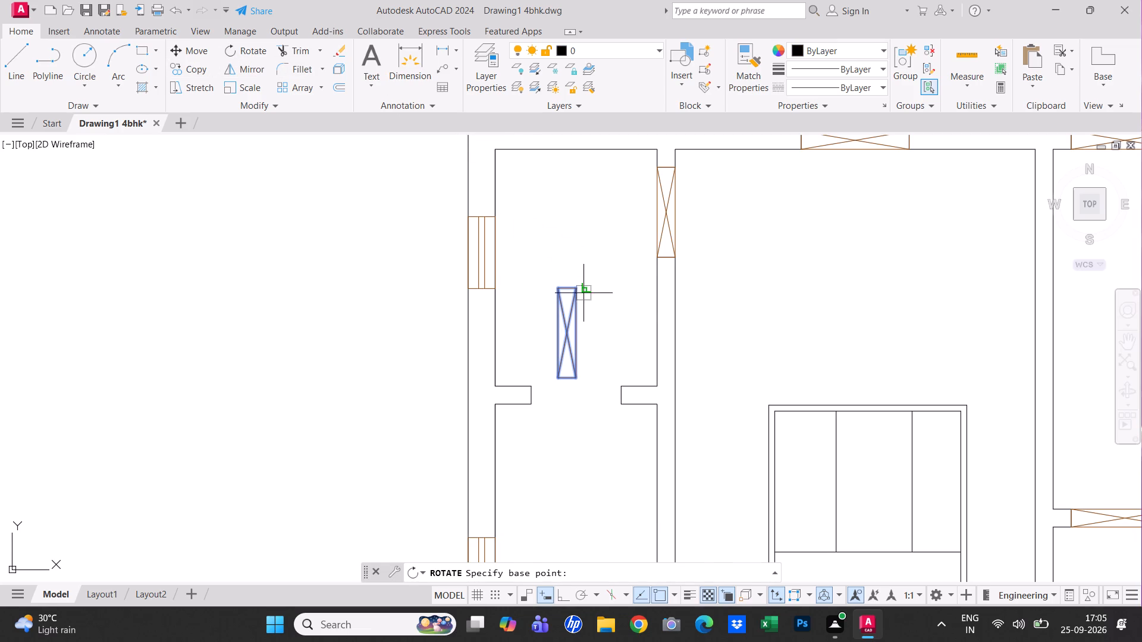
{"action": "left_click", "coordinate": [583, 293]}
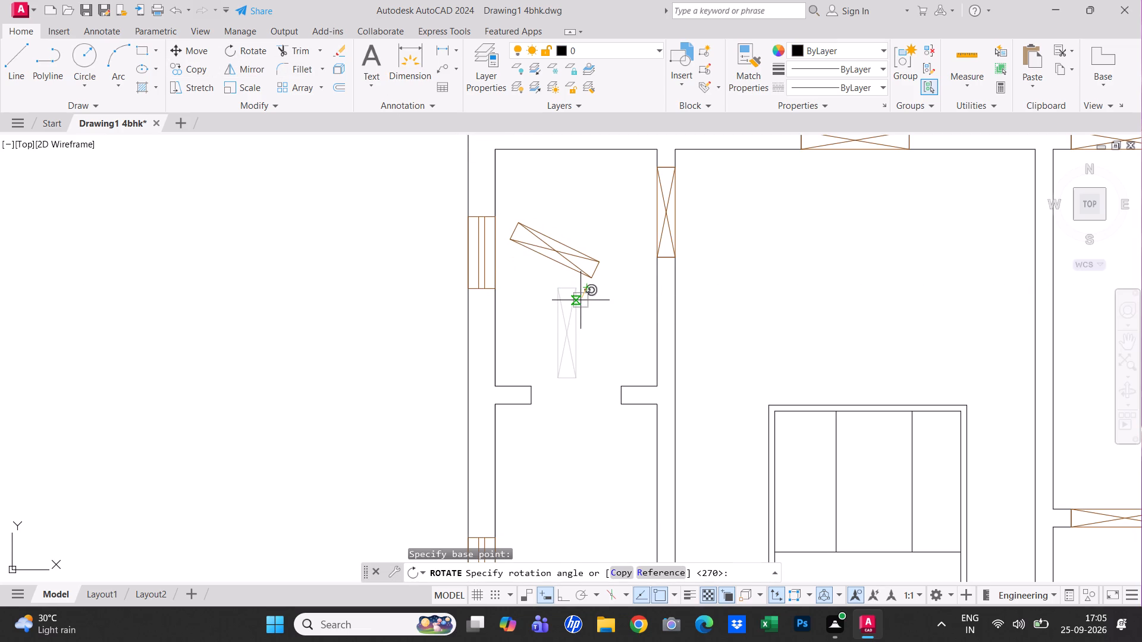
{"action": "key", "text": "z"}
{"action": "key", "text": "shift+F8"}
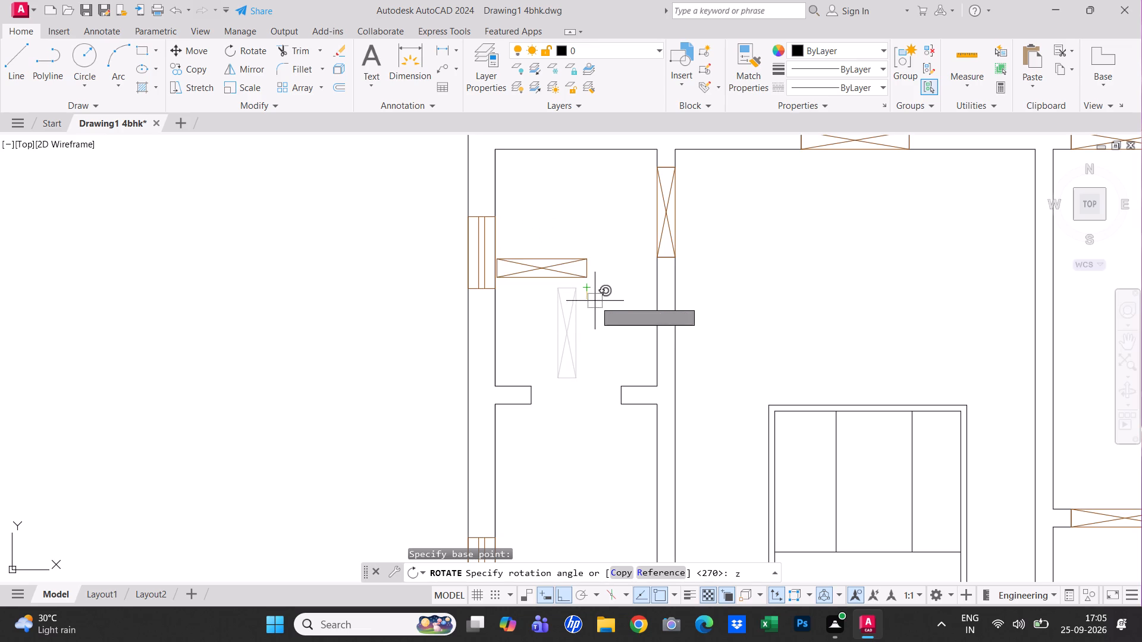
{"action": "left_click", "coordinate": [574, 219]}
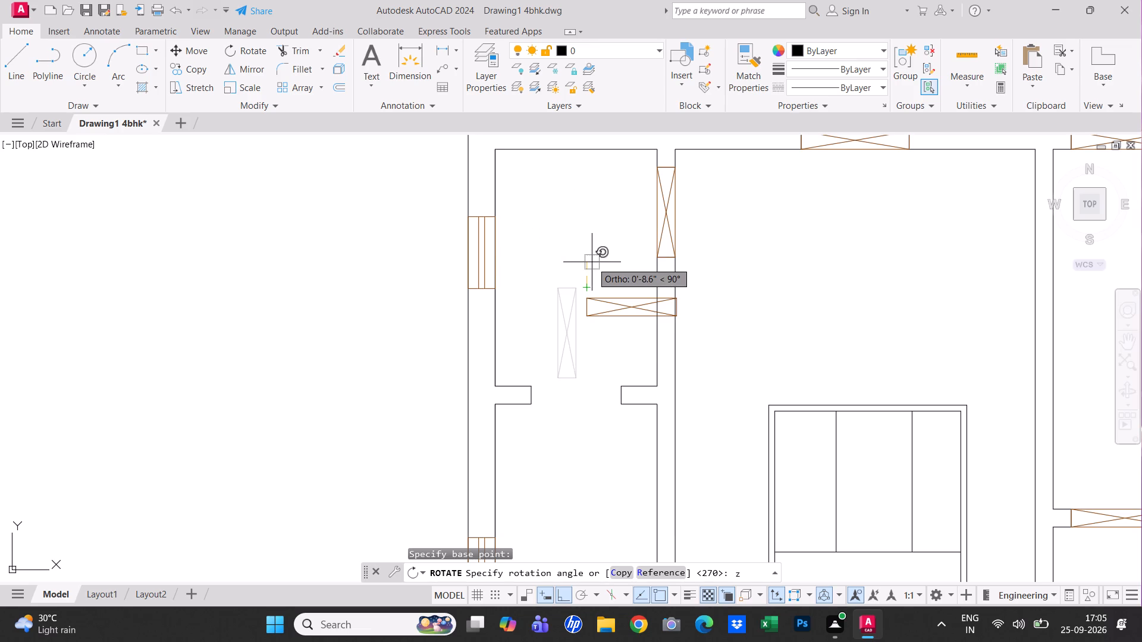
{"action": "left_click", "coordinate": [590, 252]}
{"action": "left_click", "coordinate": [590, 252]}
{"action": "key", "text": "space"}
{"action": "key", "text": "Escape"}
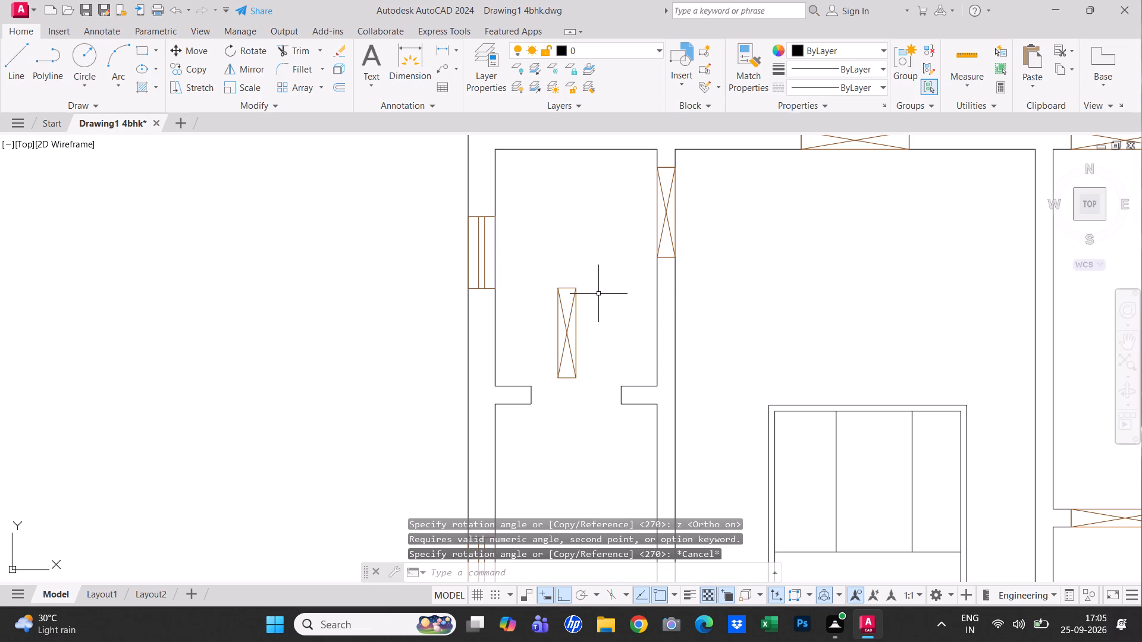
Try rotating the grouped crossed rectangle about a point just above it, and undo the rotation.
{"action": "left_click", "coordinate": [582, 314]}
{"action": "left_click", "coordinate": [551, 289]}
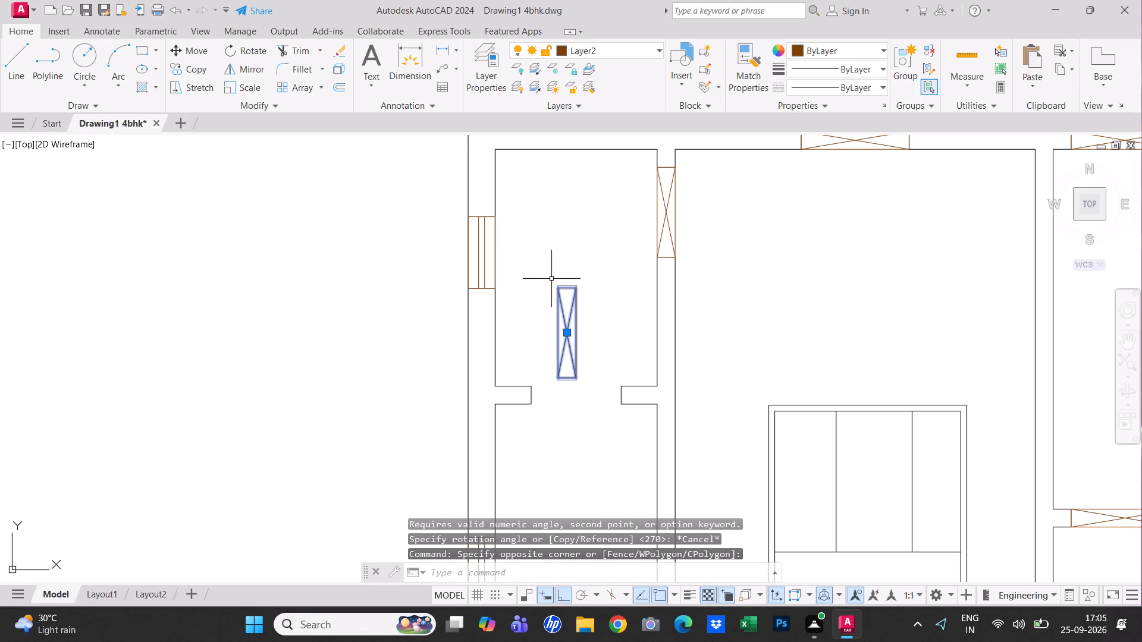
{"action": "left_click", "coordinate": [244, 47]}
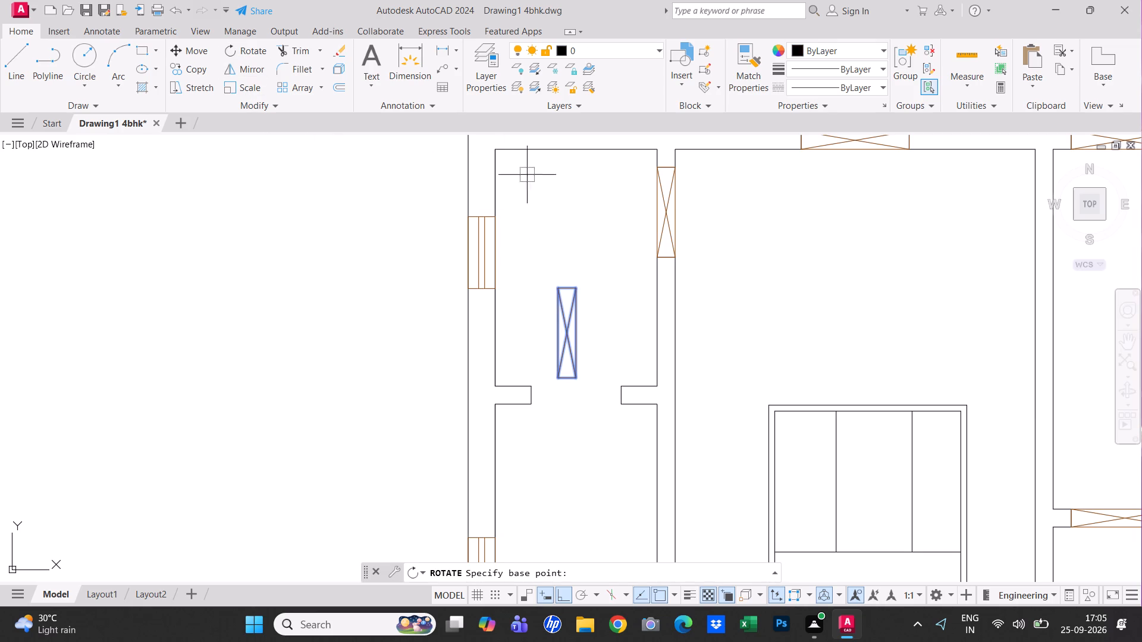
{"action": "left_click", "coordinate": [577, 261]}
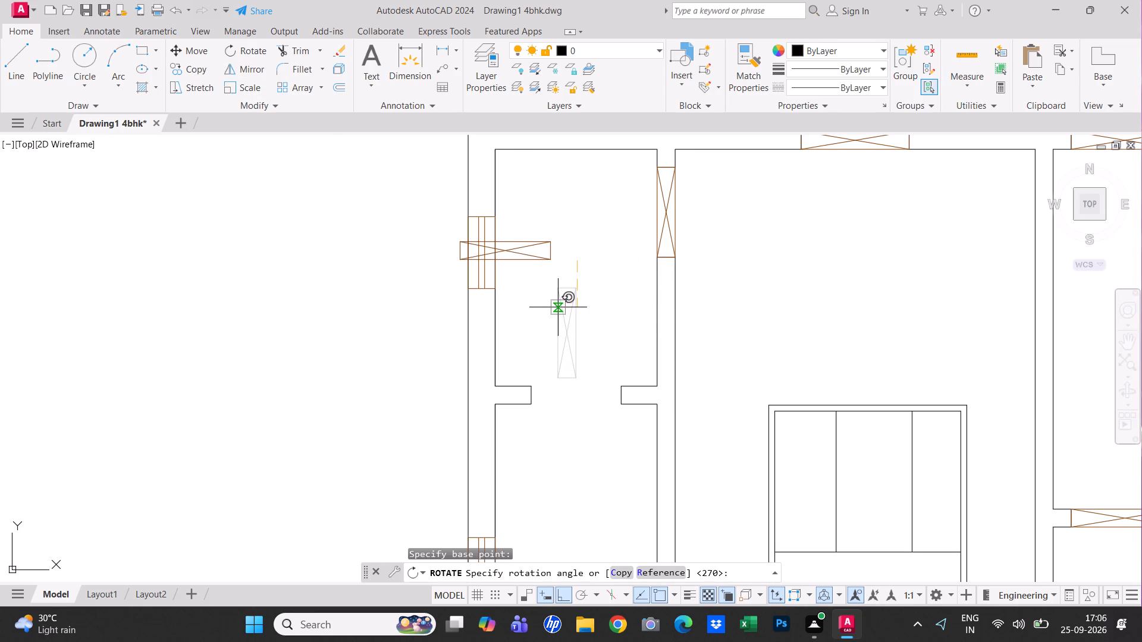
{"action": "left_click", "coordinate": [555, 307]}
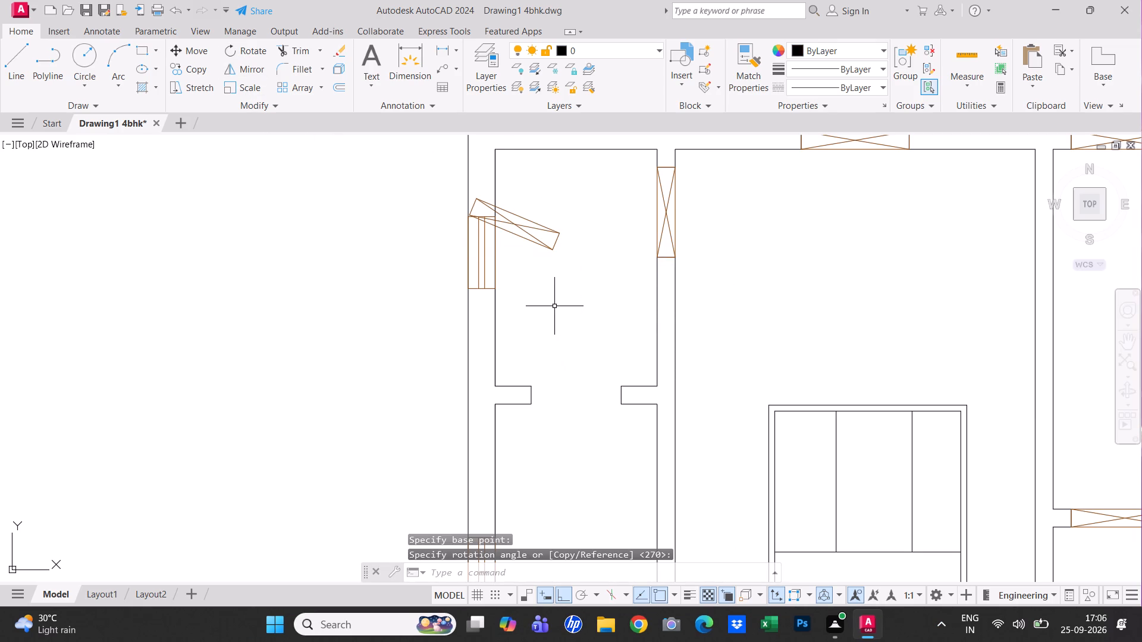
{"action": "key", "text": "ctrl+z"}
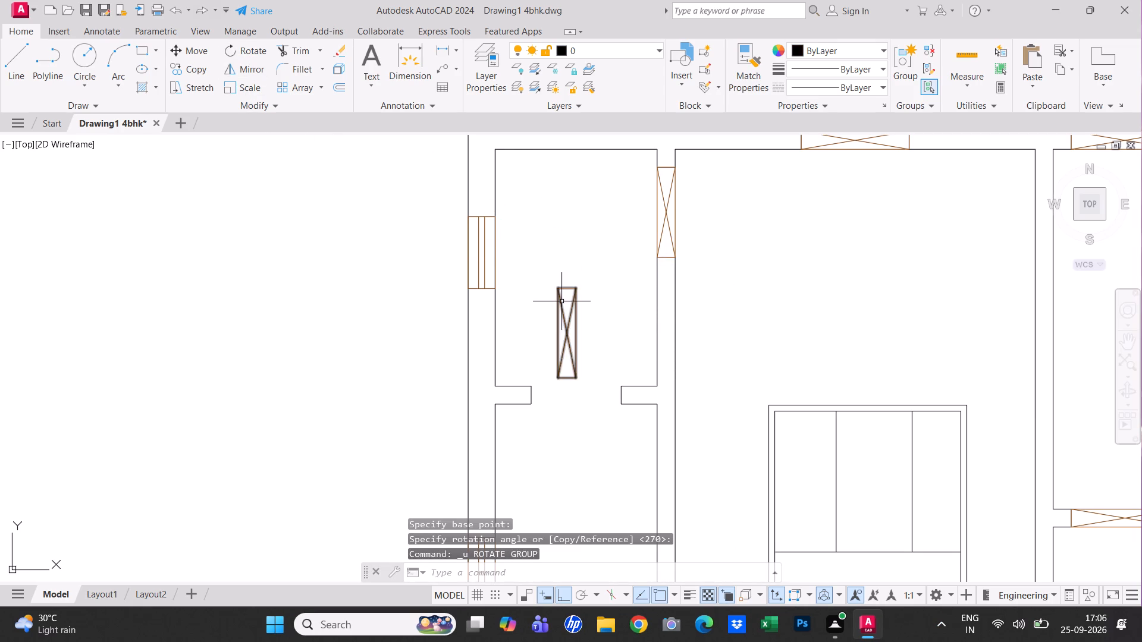
Rotate the grouped crossed rectangle by 270° about a point just above it so it lies horizontal.
{"action": "left_click", "coordinate": [561, 302]}
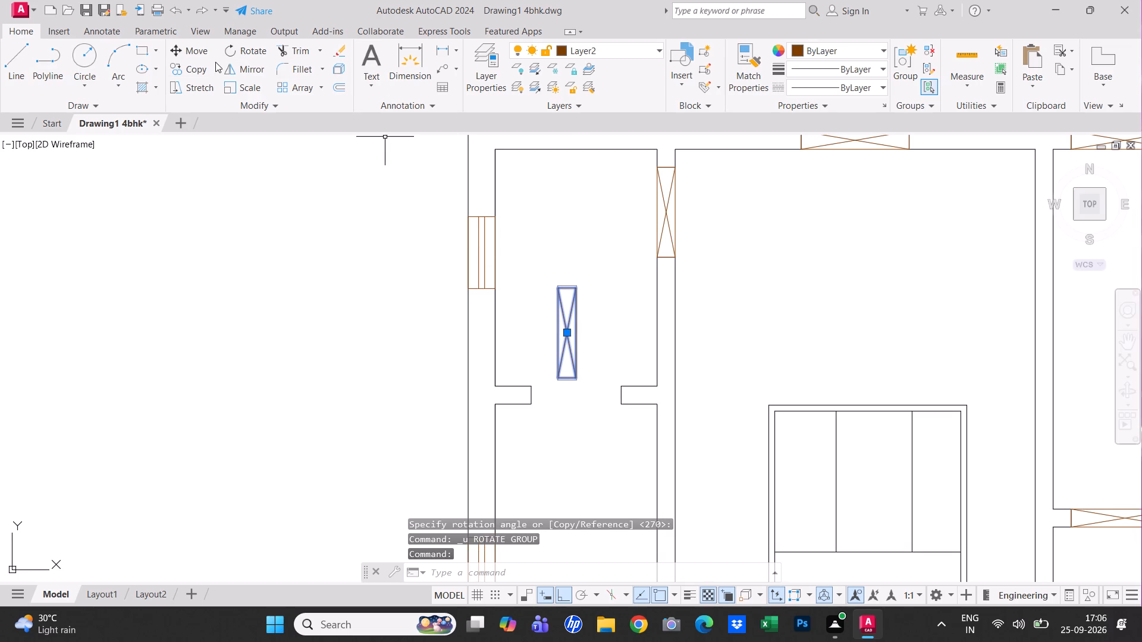
{"action": "left_click", "coordinate": [253, 45]}
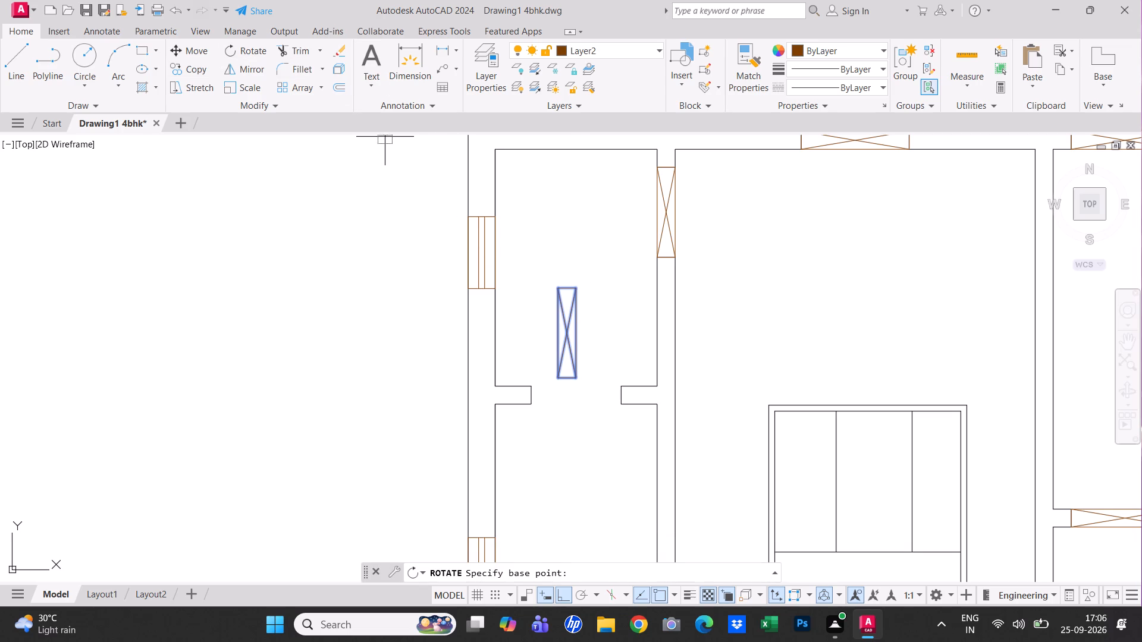
{"action": "left_click", "coordinate": [576, 257]}
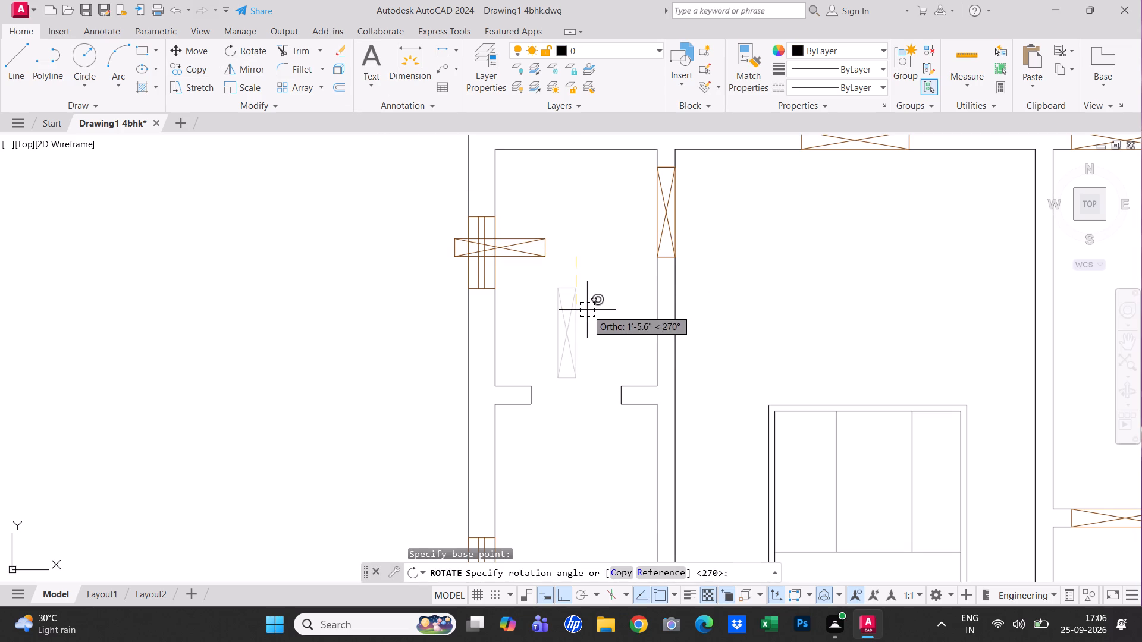
{"action": "left_click", "coordinate": [587, 310]}
Move the horizontal crossed rectangle by its lower right corner into the opening in the narrow room's lower cross wall.
{"action": "left_click", "coordinate": [531, 253]}
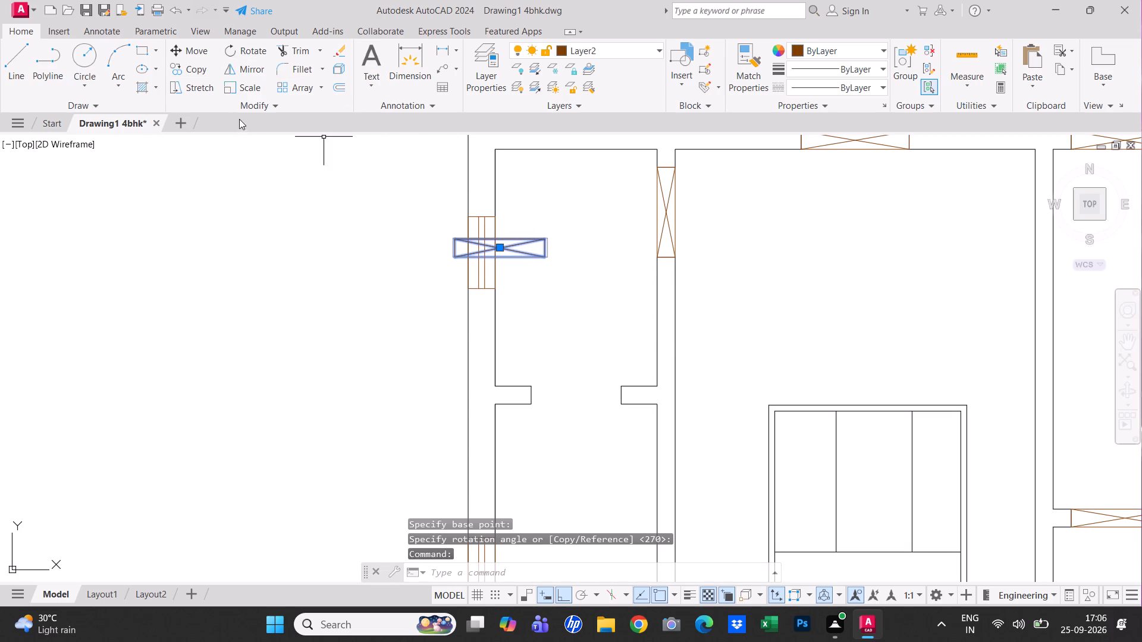
{"action": "left_click", "coordinate": [194, 49]}
{"action": "left_click", "coordinate": [547, 257]}
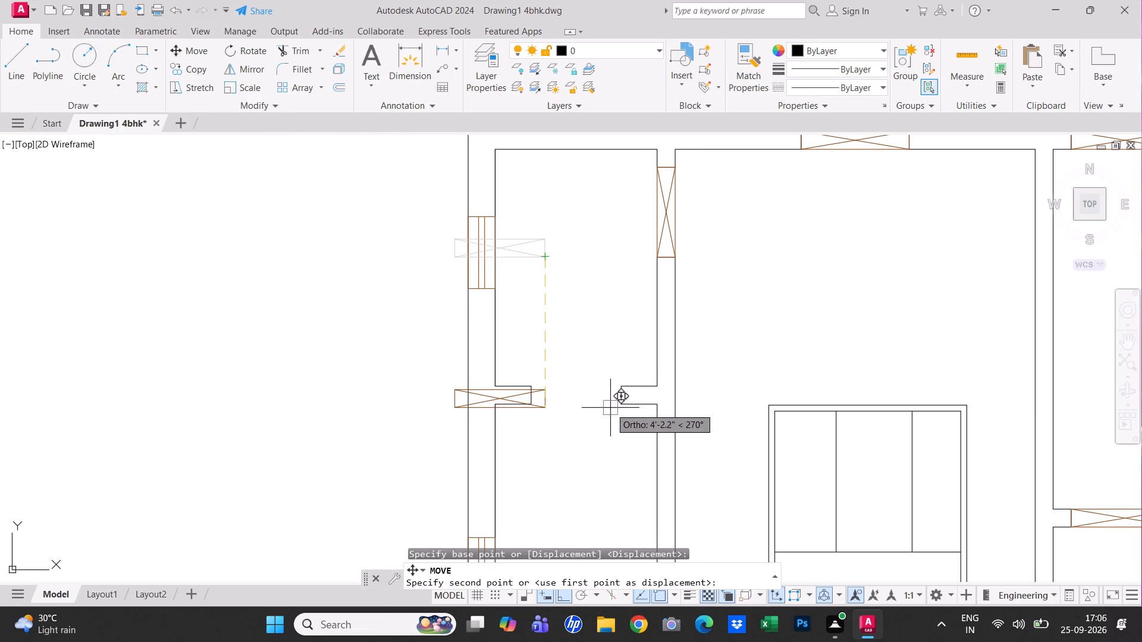
{"action": "key", "text": "F8"}
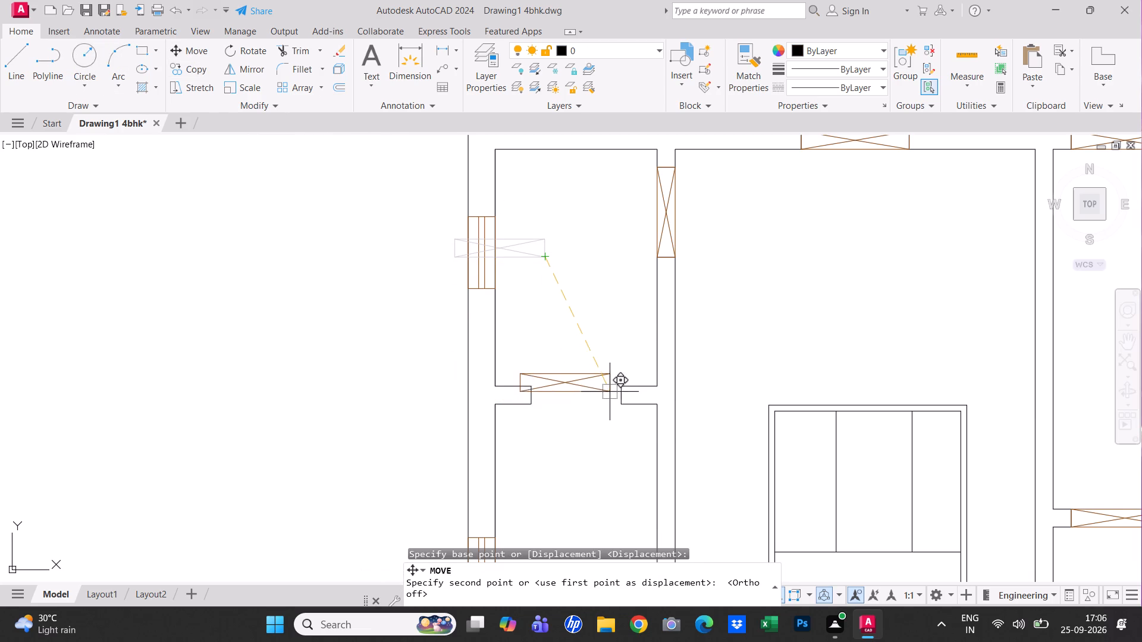
{"action": "scroll", "coordinate": [616, 394], "scroll_direction": "up", "scroll_amount": 2}
{"action": "left_click", "coordinate": [628, 421]}
{"action": "key", "text": "Escape"}
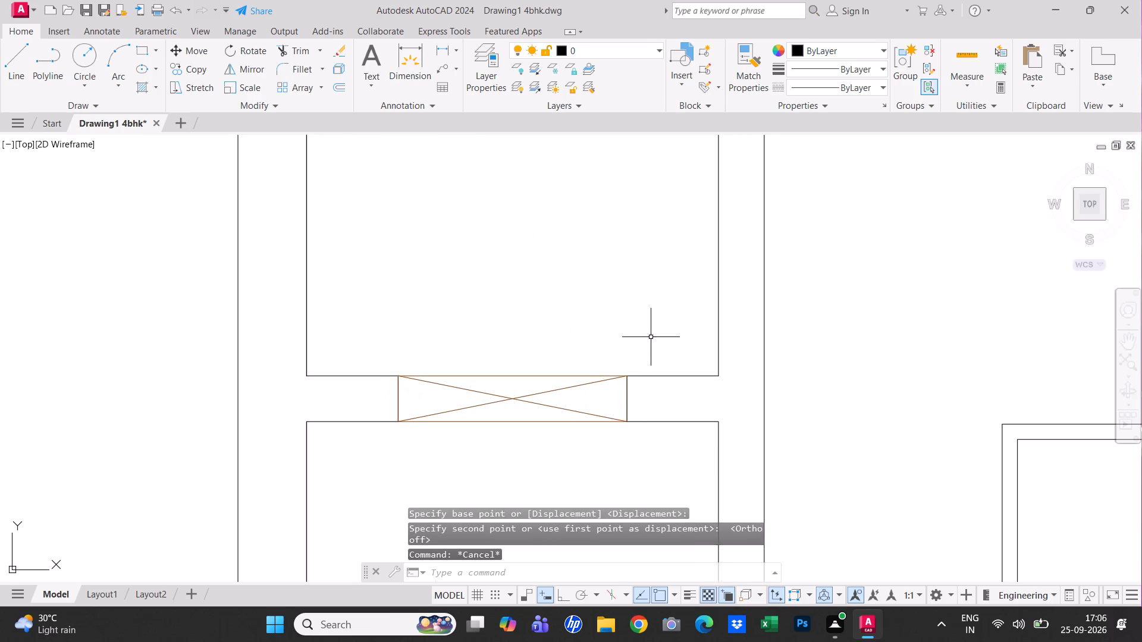
Examine both floor plans and check the window and crossed opening markers in their walls.
{"action": "scroll", "coordinate": [651, 337], "scroll_direction": "down", "scroll_amount": 5}
{"action": "middle_click_drag", "start_coordinate": [650, 328], "coordinate": [649, 352]}
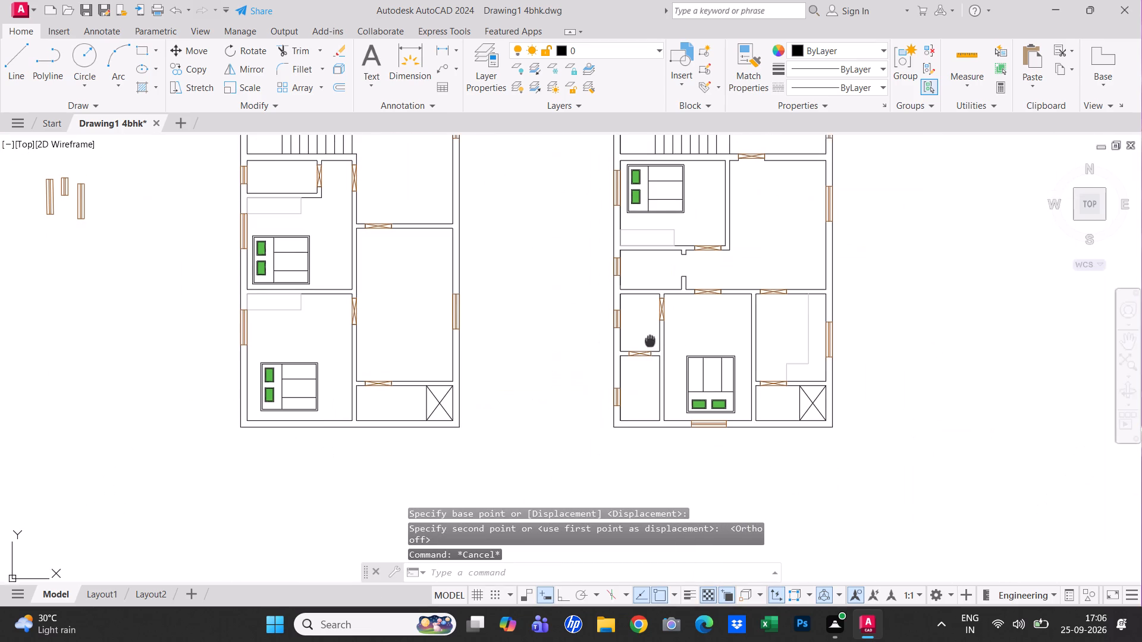
{"action": "middle_click_drag", "start_coordinate": [649, 352], "coordinate": [578, 369]}
{"action": "middle_click_drag", "start_coordinate": [597, 333], "coordinate": [612, 380]}
{"action": "scroll", "coordinate": [612, 380], "scroll_direction": "down", "scroll_amount": 1}
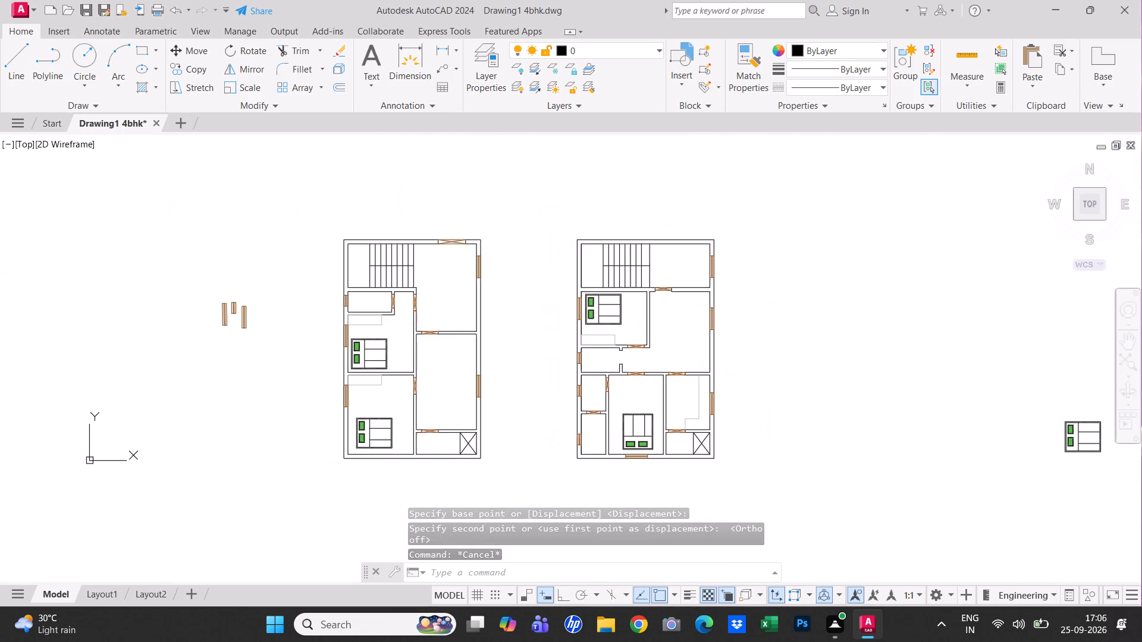
{"action": "middle_click_drag", "start_coordinate": [612, 380], "coordinate": [745, 364]}
{"action": "key", "text": "Escape"}
{"action": "scroll", "coordinate": [516, 331], "scroll_direction": "up", "scroll_amount": 1}
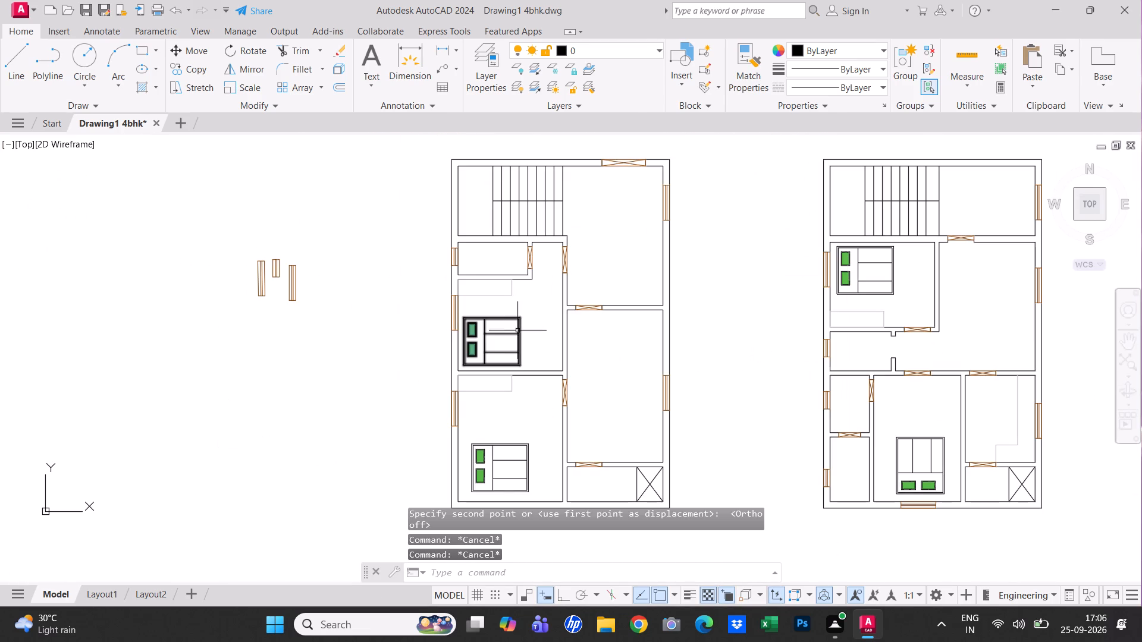
{"action": "key", "text": "Escape"}
{"action": "scroll", "coordinate": [522, 324], "scroll_direction": "down", "scroll_amount": 1}
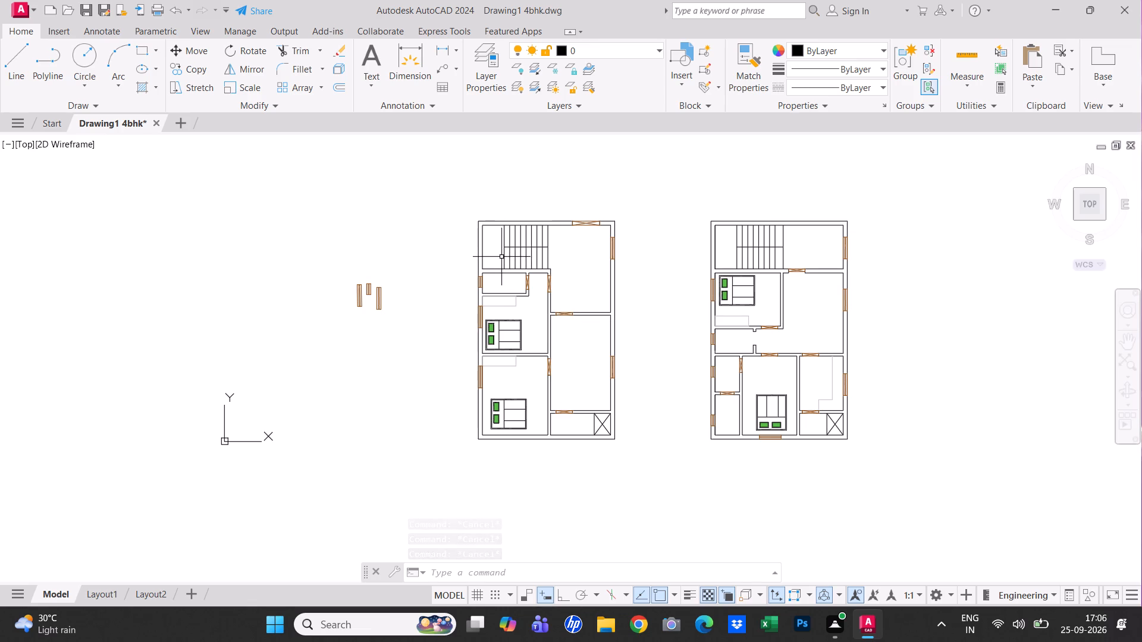
{"action": "scroll", "coordinate": [775, 342], "scroll_direction": "up", "scroll_amount": 2}
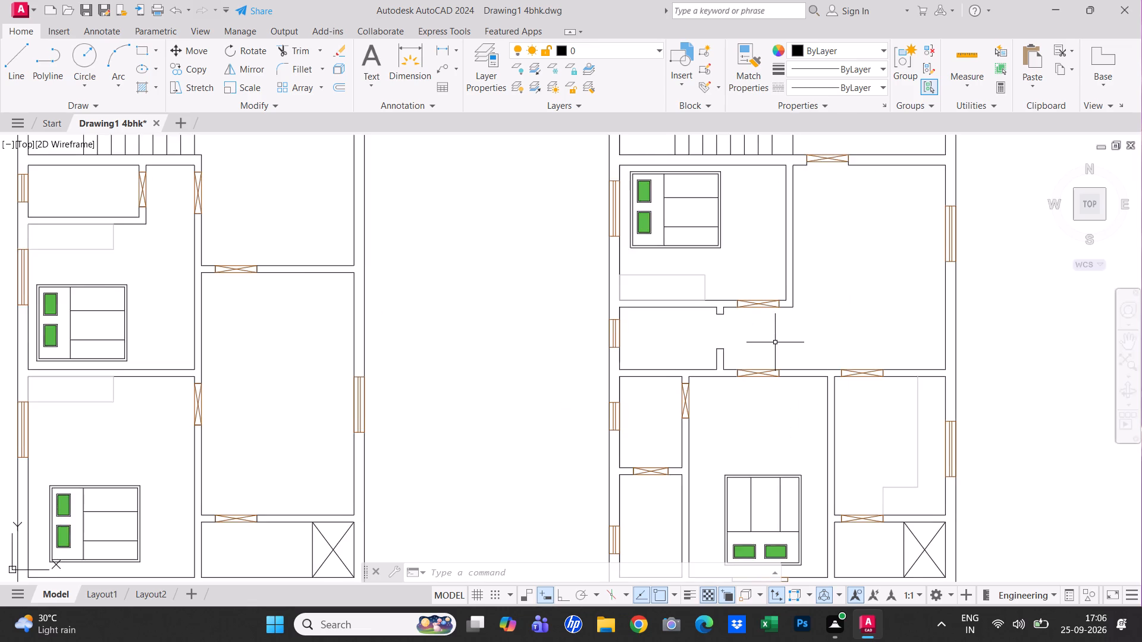
{"action": "middle_click", "coordinate": [773, 351]}
{"action": "scroll", "coordinate": [772, 354], "scroll_direction": "down", "scroll_amount": 2}
{"action": "scroll", "coordinate": [771, 354], "scroll_direction": "up", "scroll_amount": 1}
{"action": "middle_click_drag", "start_coordinate": [771, 354], "coordinate": [773, 368]}
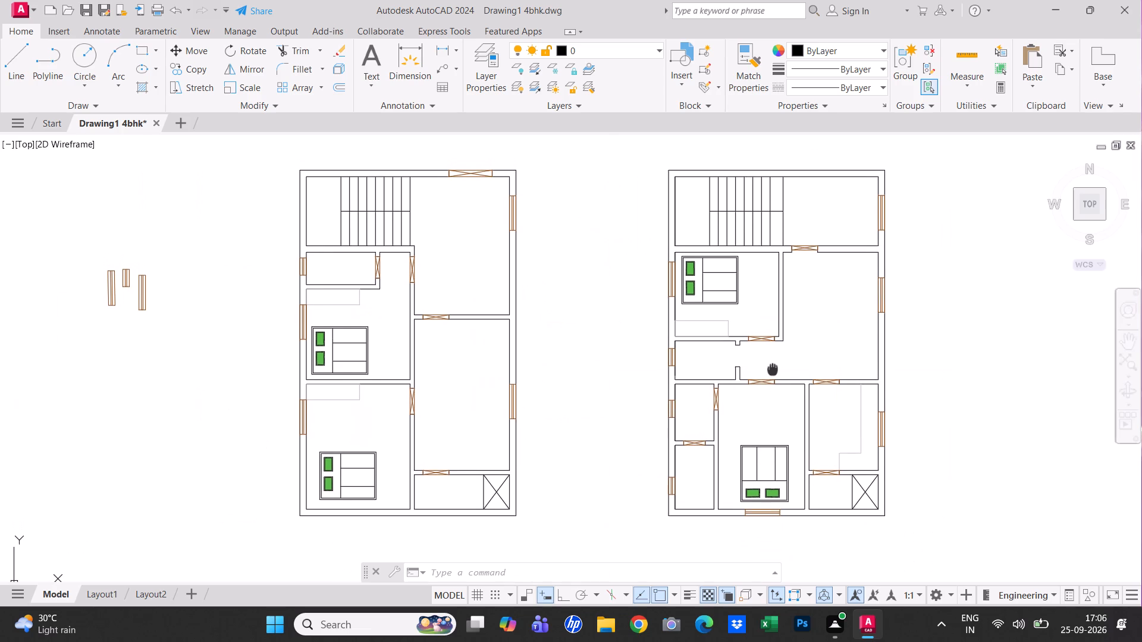
{"action": "middle_click_drag", "start_coordinate": [773, 368], "coordinate": [765, 366]}
{"action": "key", "text": "Escape"}
{"action": "key", "text": "Escape"}
{"action": "key", "text": "Escape"}
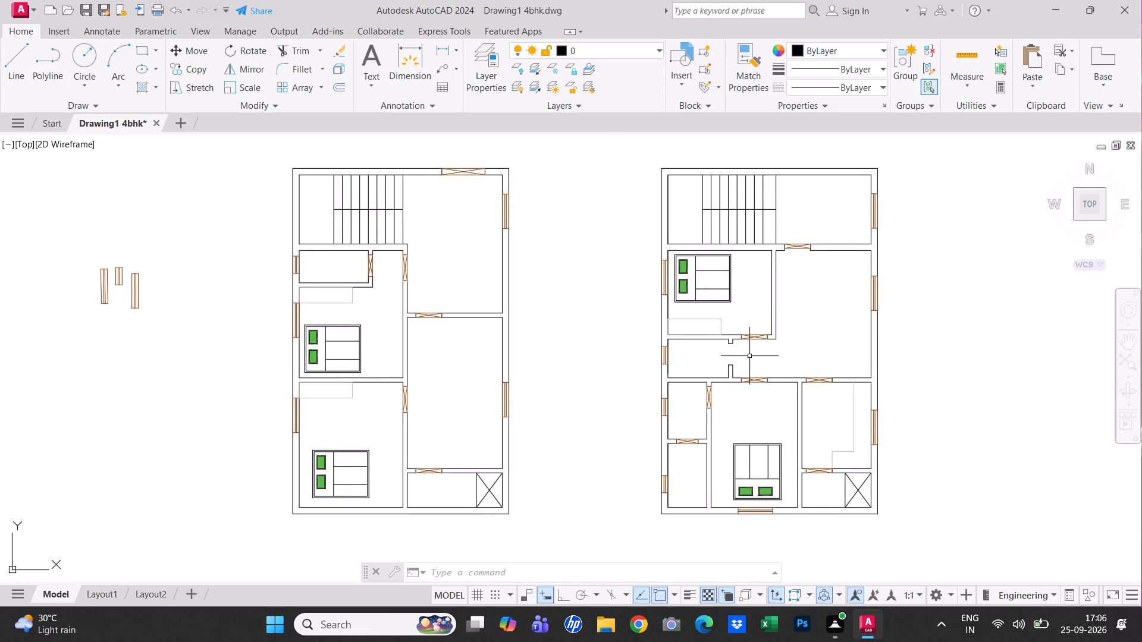
Save the drawing.
{"action": "key", "text": "ctrl+s"}
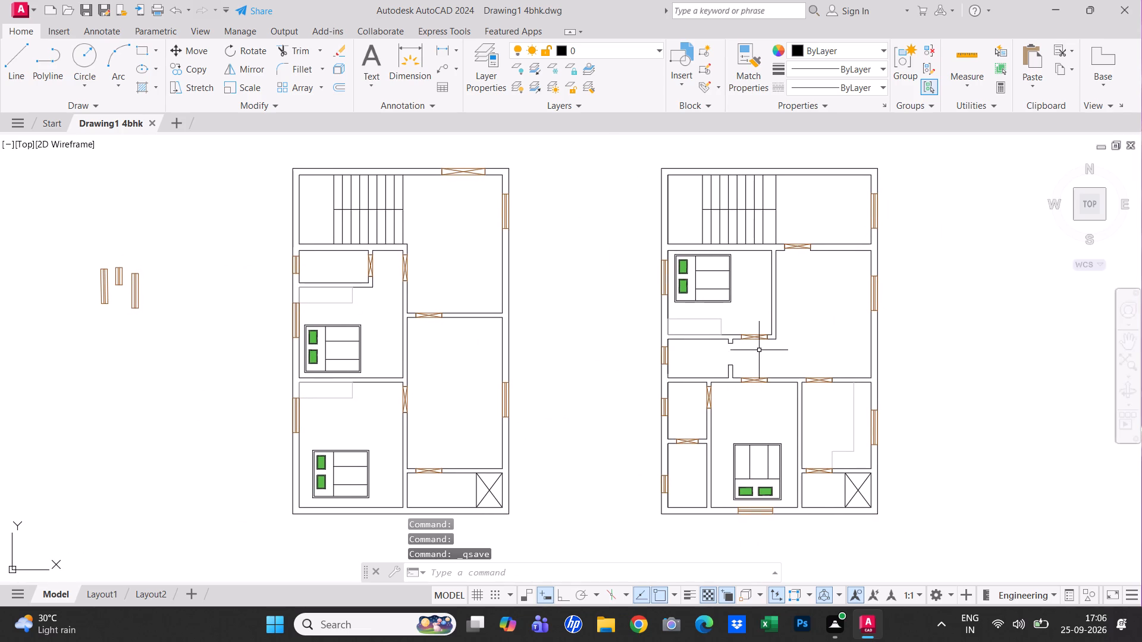
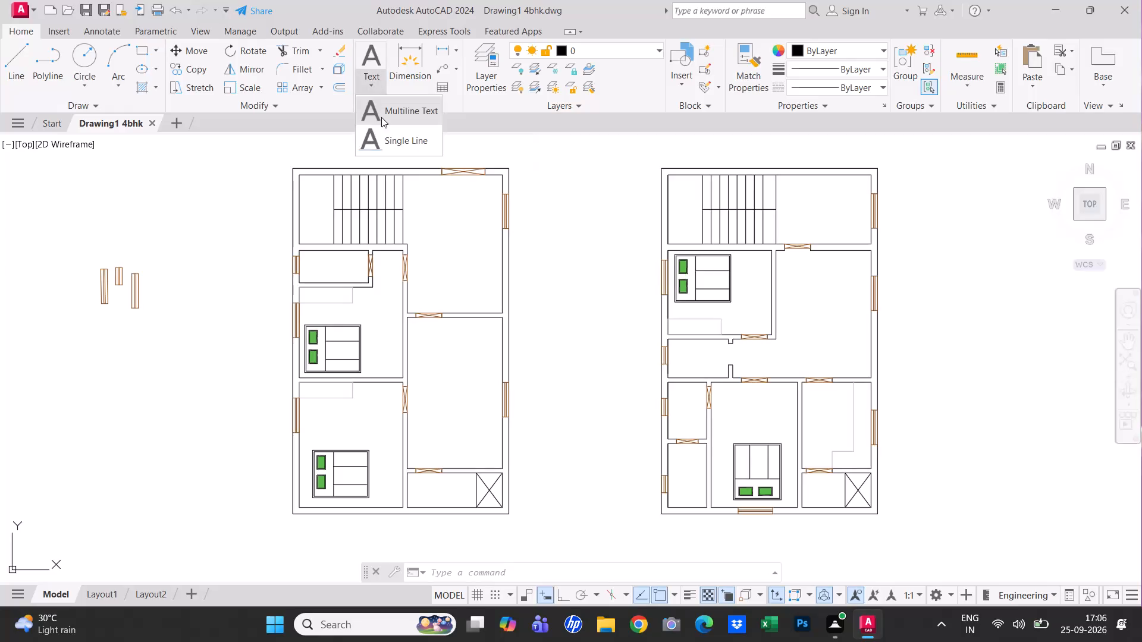
Create a single-line text label reading HALL in the room beside the staircase of the left floor plan.
{"action": "left_click", "coordinate": [386, 135]}
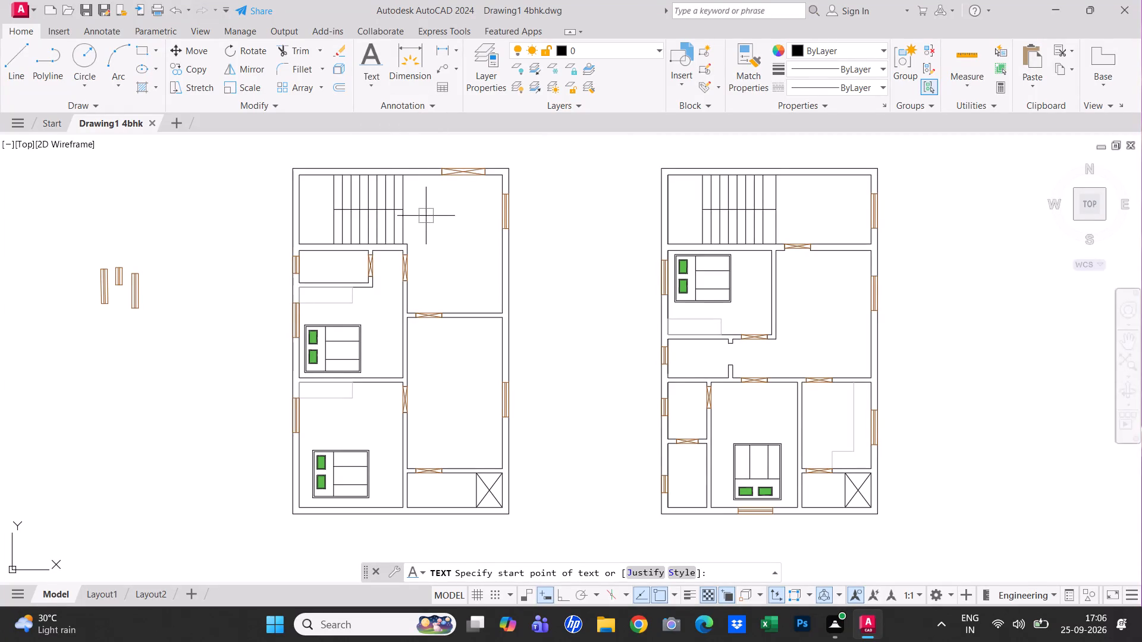
{"action": "left_click", "coordinate": [419, 207]}
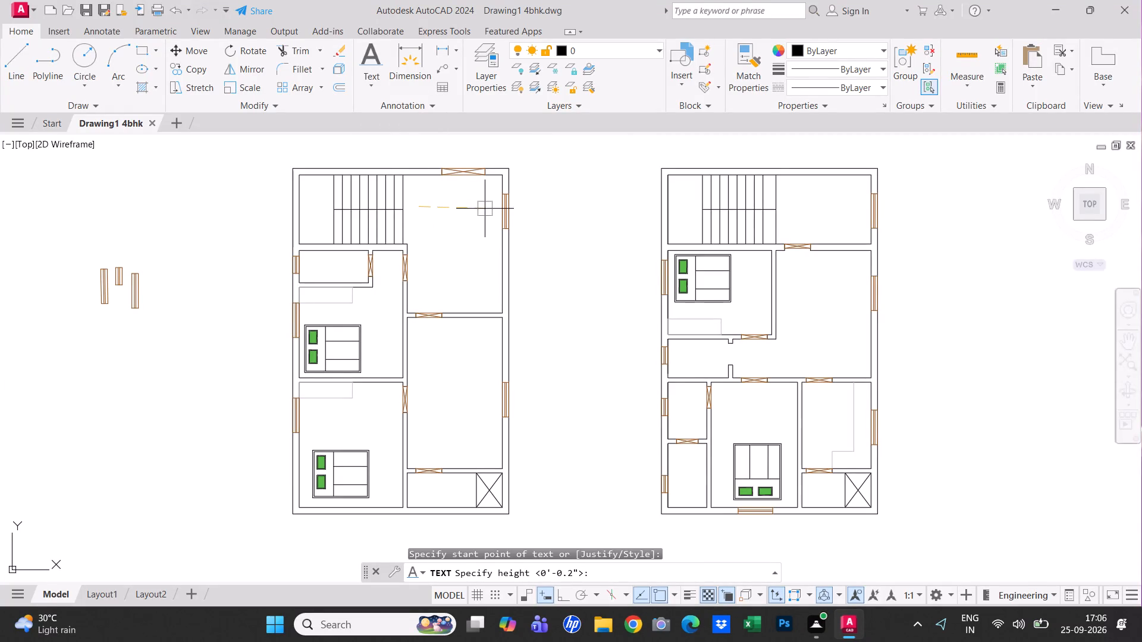
{"action": "key", "text": "F8"}
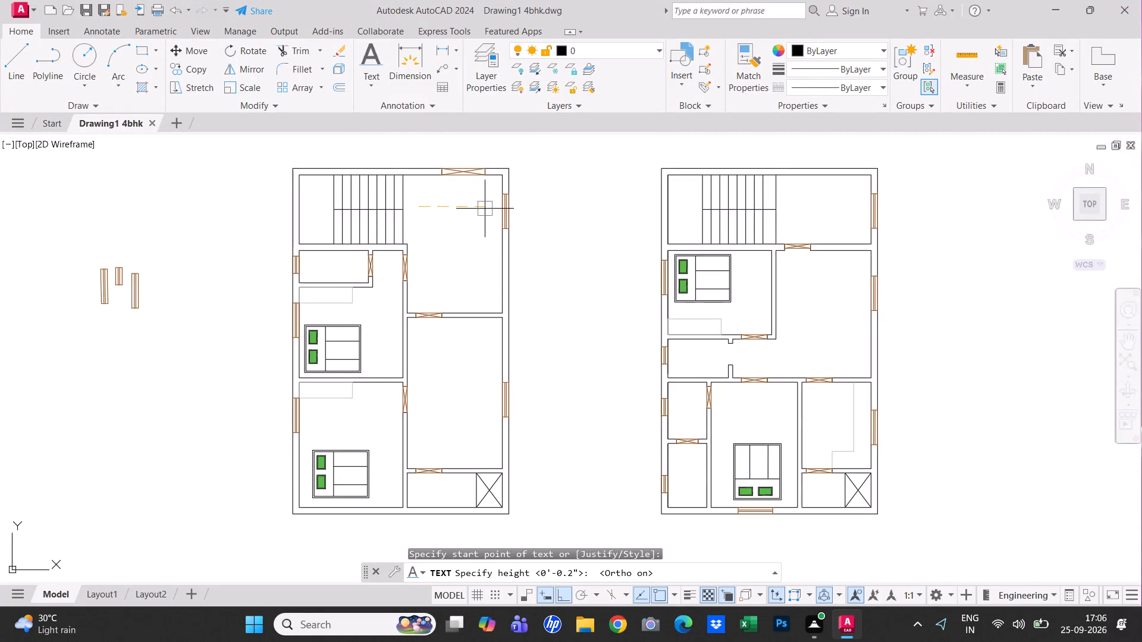
{"action": "left_click", "coordinate": [486, 210]}
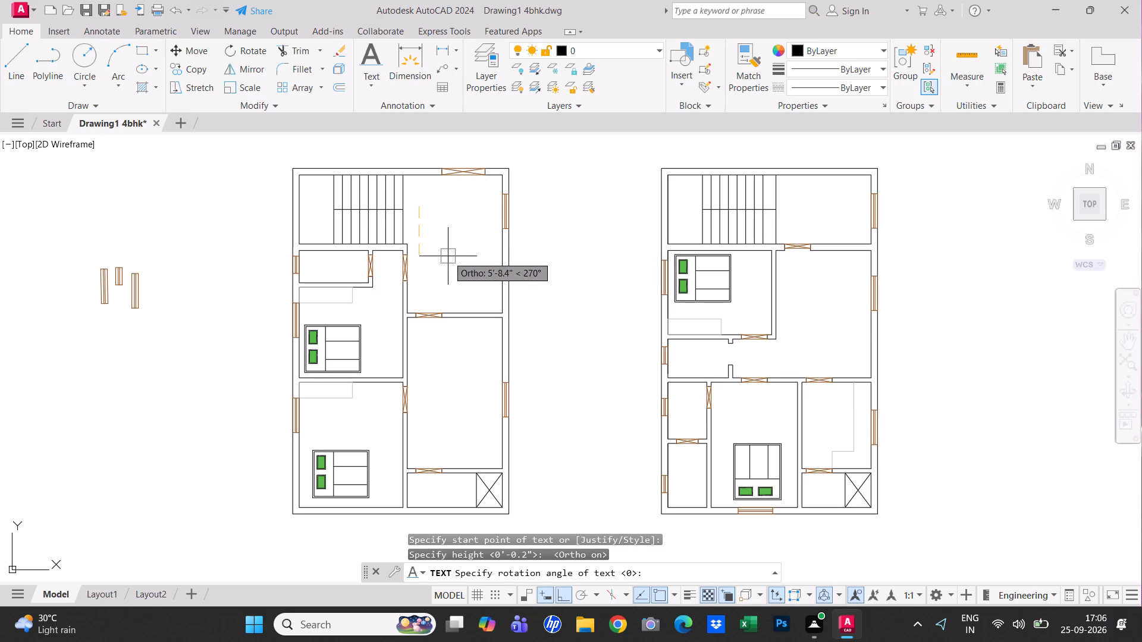
{"action": "left_click", "coordinate": [448, 256]}
{"action": "scroll", "coordinate": [473, 262], "scroll_direction": "down", "scroll_amount": 1}
{"action": "middle_click_drag", "start_coordinate": [473, 277], "coordinate": [485, 321]}
{"action": "key", "text": "h"}
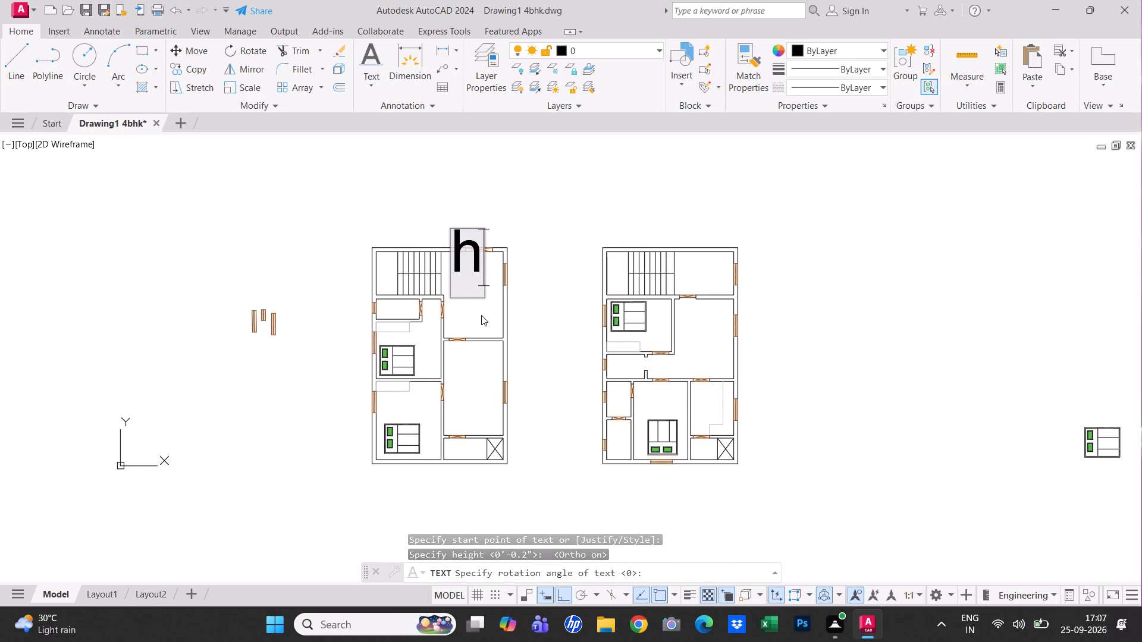
{"action": "type", "text": "HA"}
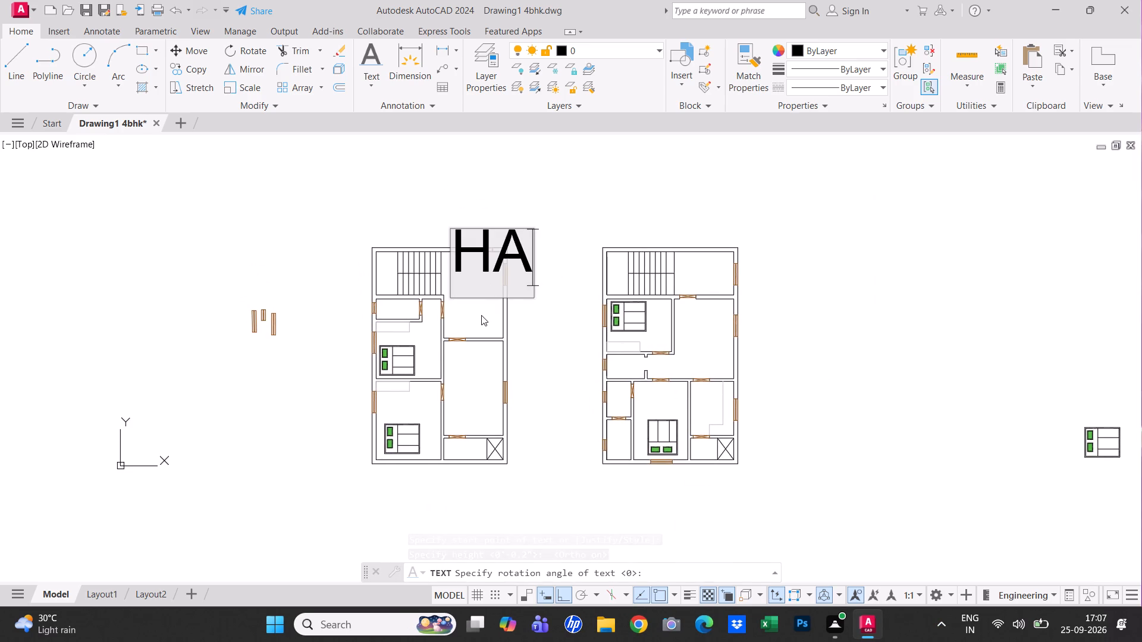
{"action": "type", "text": "LL"}
{"action": "left_click", "coordinate": [531, 348]}
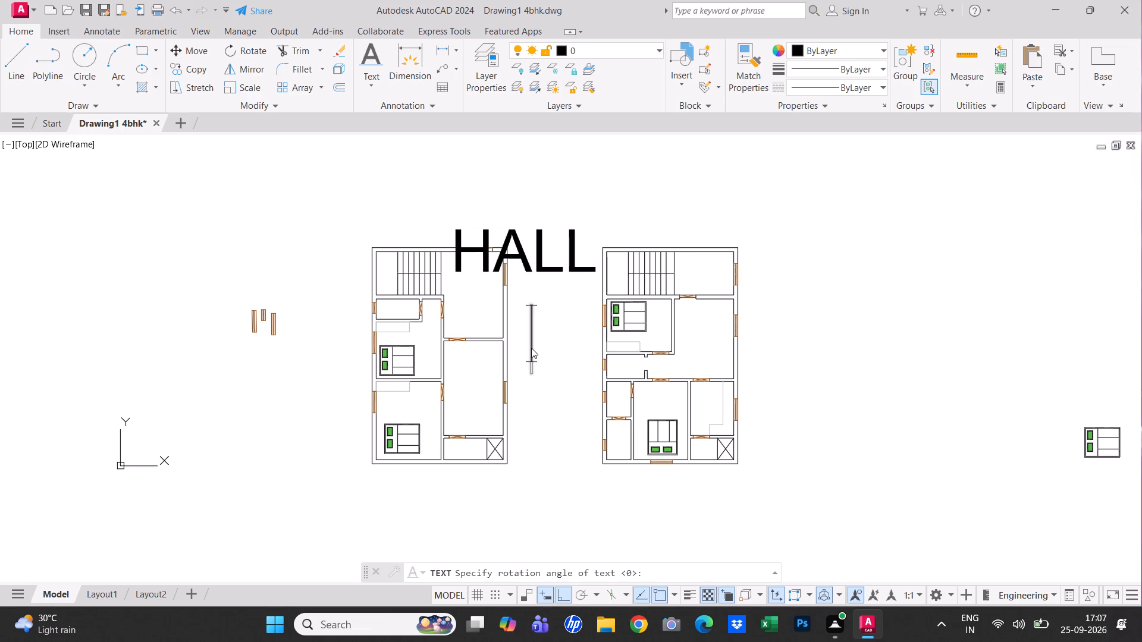
{"action": "key", "text": "Escape"}
{"action": "key", "text": "Escape"}
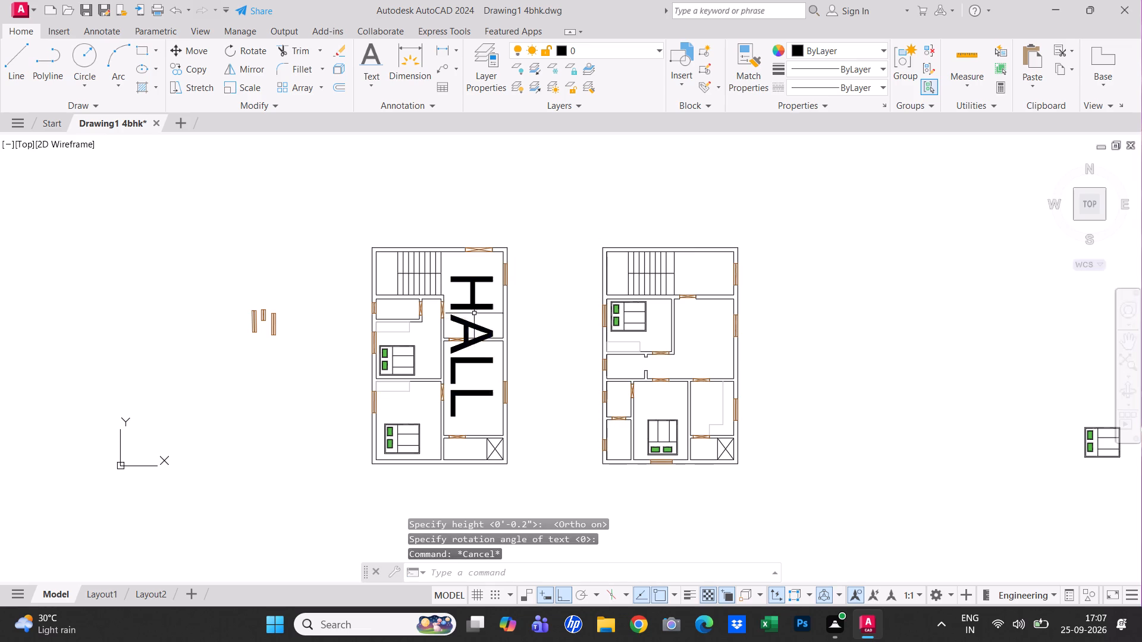
Scale the oversized HALL label down so it fits inside the room beside the staircase.
{"action": "left_click", "coordinate": [476, 307]}
{"action": "right_click_drag", "start_coordinate": [471, 297], "coordinate": [470, 302]}
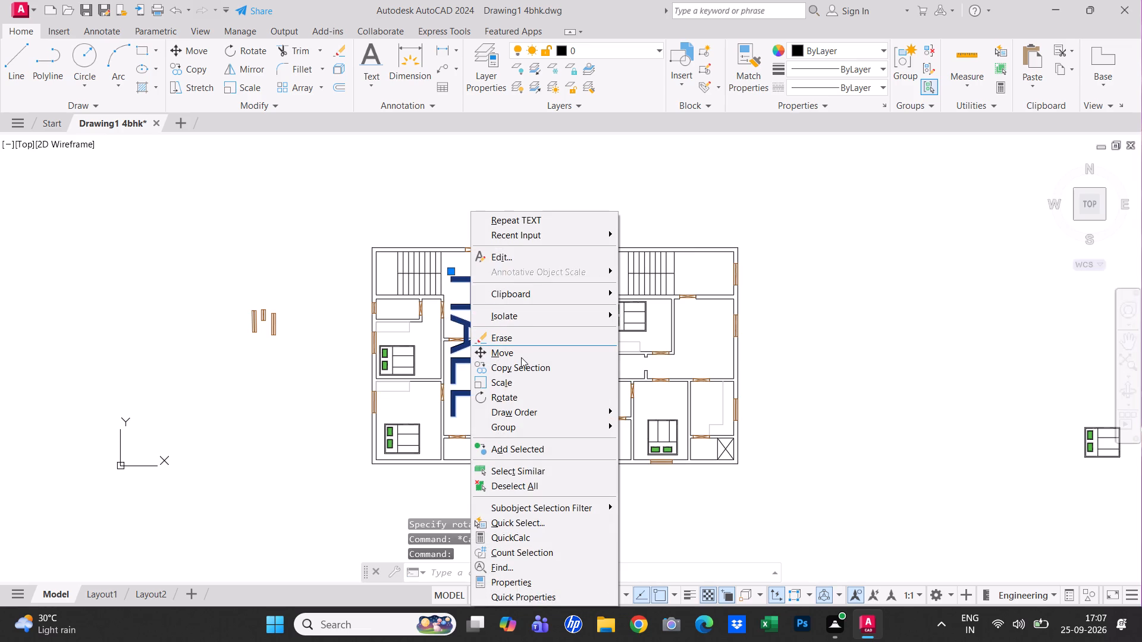
{"action": "left_click", "coordinate": [513, 382]}
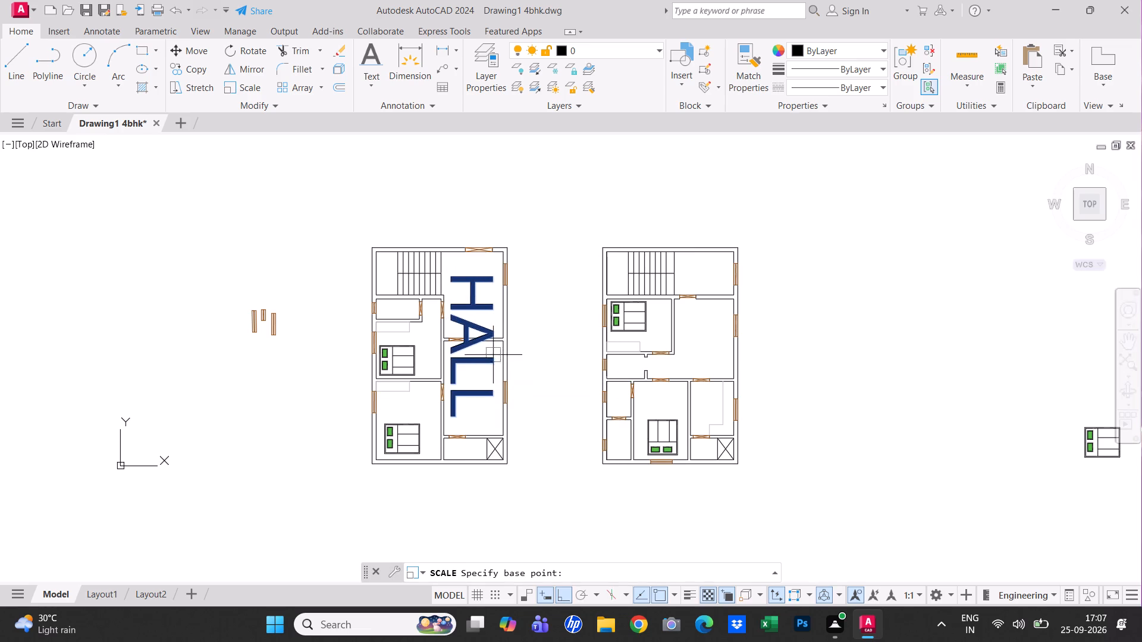
{"action": "left_click", "coordinate": [476, 319]}
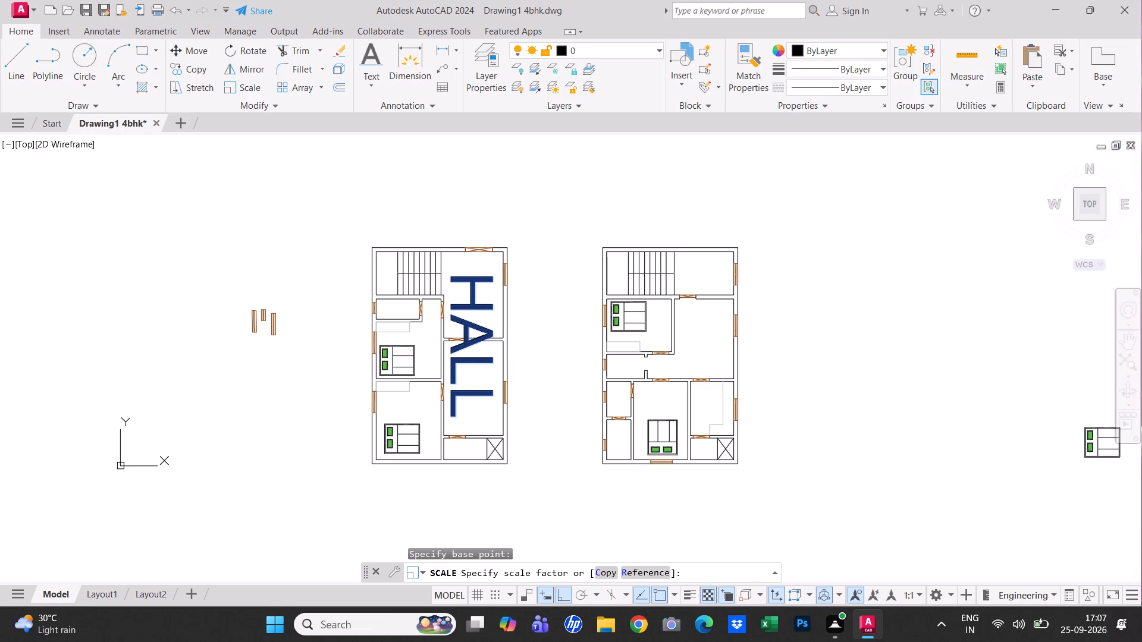
{"action": "scroll", "coordinate": [484, 320], "scroll_direction": "up", "scroll_amount": 2}
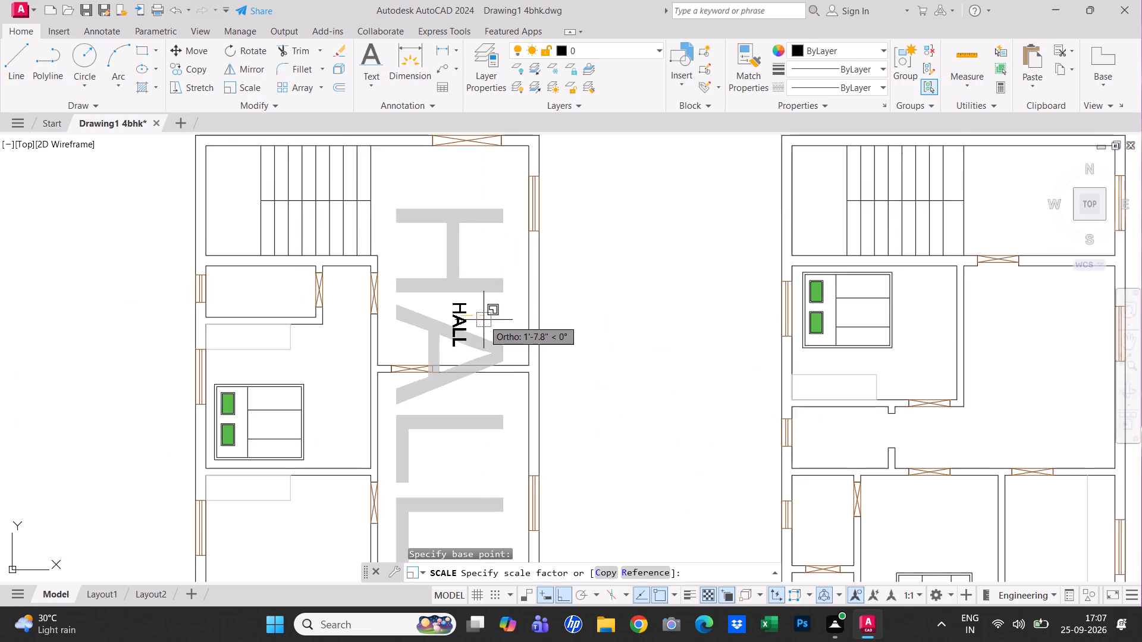
{"action": "scroll", "coordinate": [484, 320], "scroll_direction": "up", "scroll_amount": 1}
{"action": "left_click", "coordinate": [475, 320]}
Move the HALL label straight up toward the top of its room.
{"action": "scroll", "coordinate": [486, 347], "scroll_direction": "down", "scroll_amount": 2}
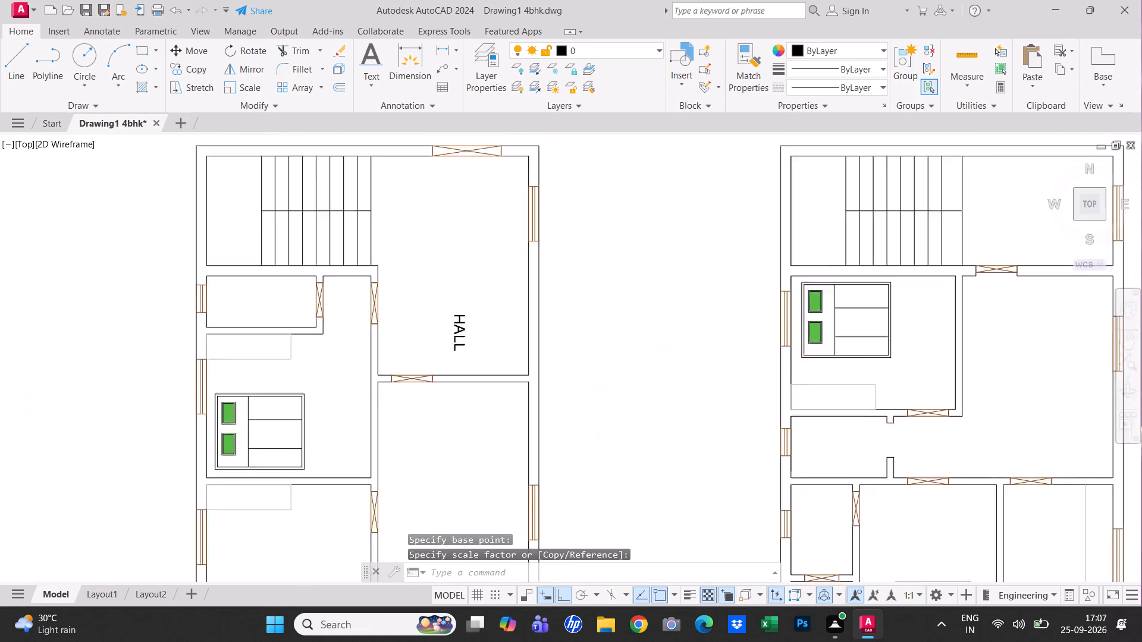
{"action": "scroll", "coordinate": [486, 347], "scroll_direction": "down", "scroll_amount": 1}
{"action": "middle_click_drag", "start_coordinate": [486, 350], "coordinate": [528, 315]}
{"action": "scroll", "coordinate": [514, 300], "scroll_direction": "up", "scroll_amount": 2}
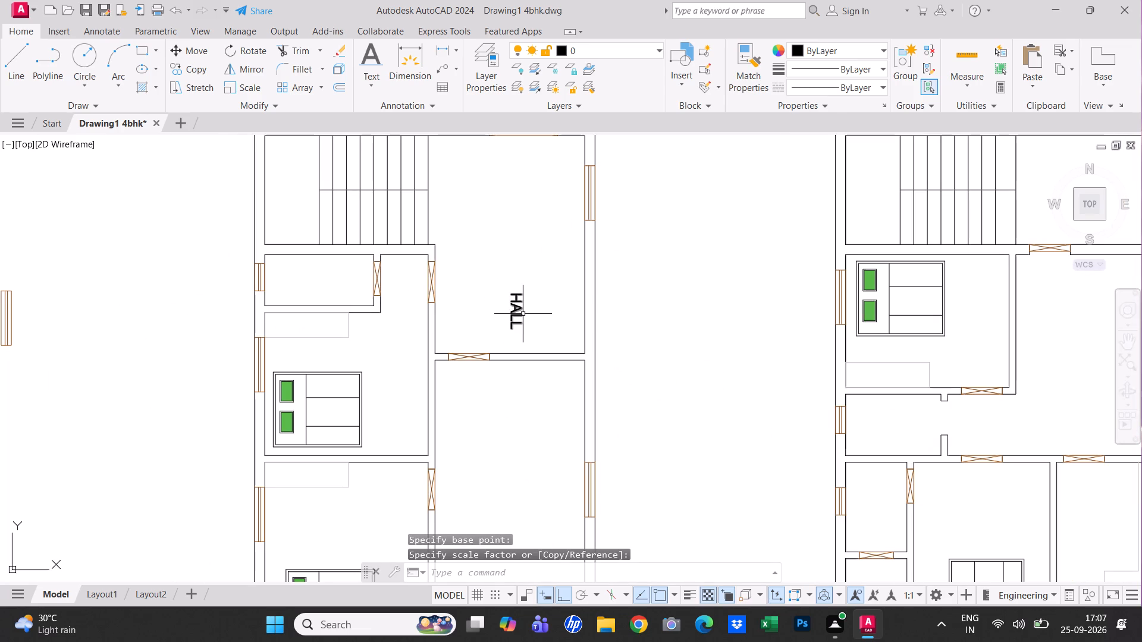
{"action": "left_click", "coordinate": [519, 307]}
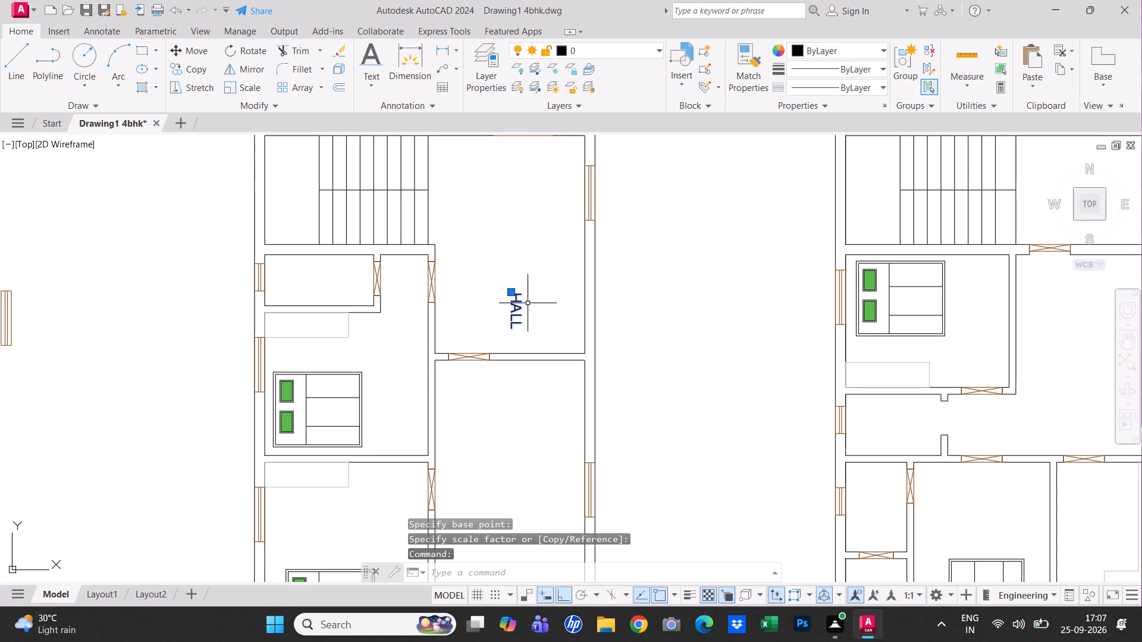
{"action": "left_click", "coordinate": [514, 291]}
{"action": "left_click", "coordinate": [506, 199]}
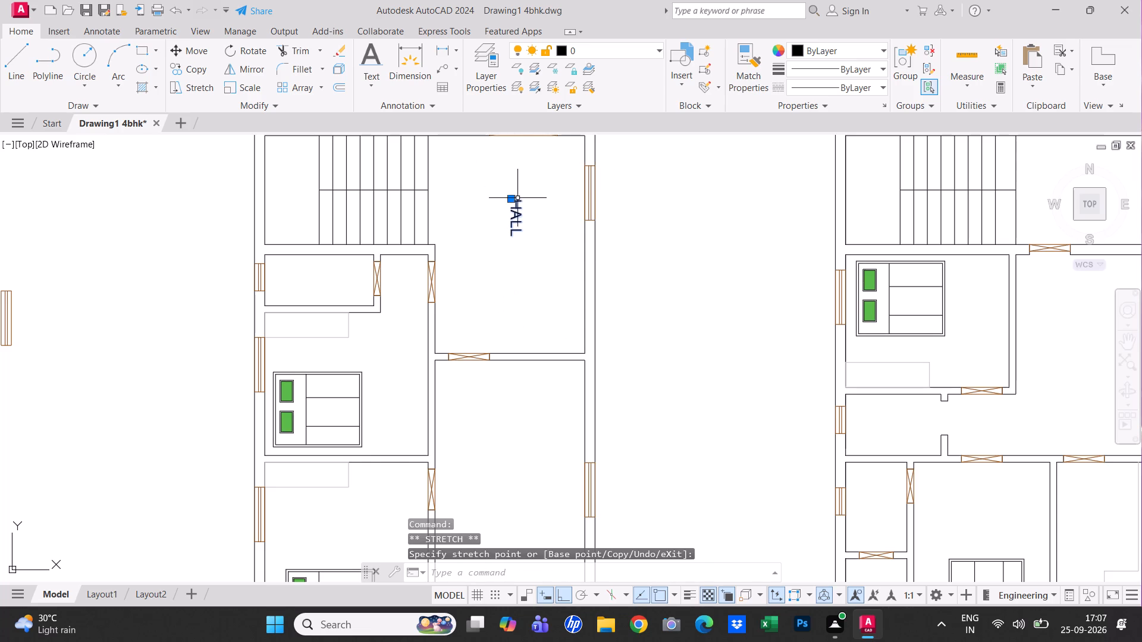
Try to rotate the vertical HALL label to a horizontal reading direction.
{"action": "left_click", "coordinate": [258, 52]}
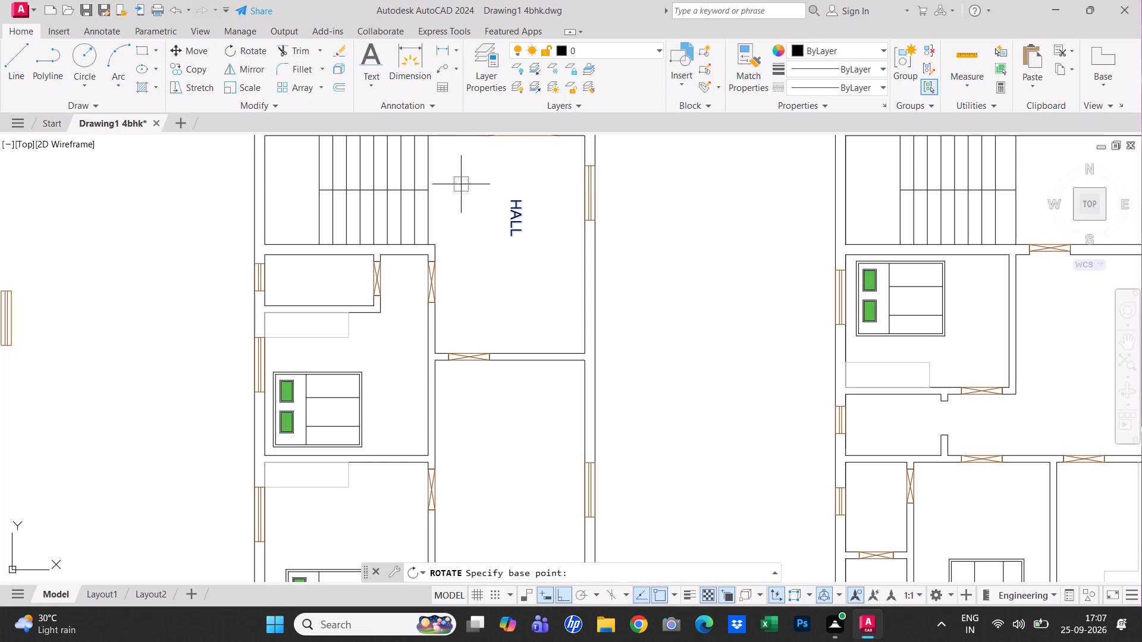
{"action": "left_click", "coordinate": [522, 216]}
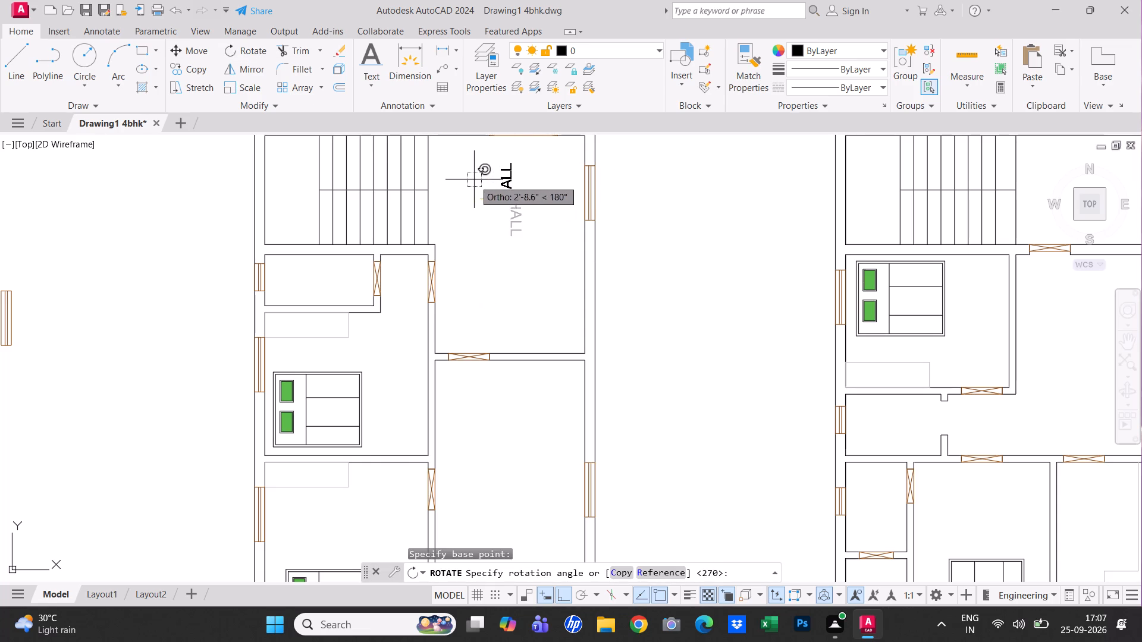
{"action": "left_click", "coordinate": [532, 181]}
Rotate the vertical HALL label so it reads horizontally.
{"action": "left_click", "coordinate": [521, 202]}
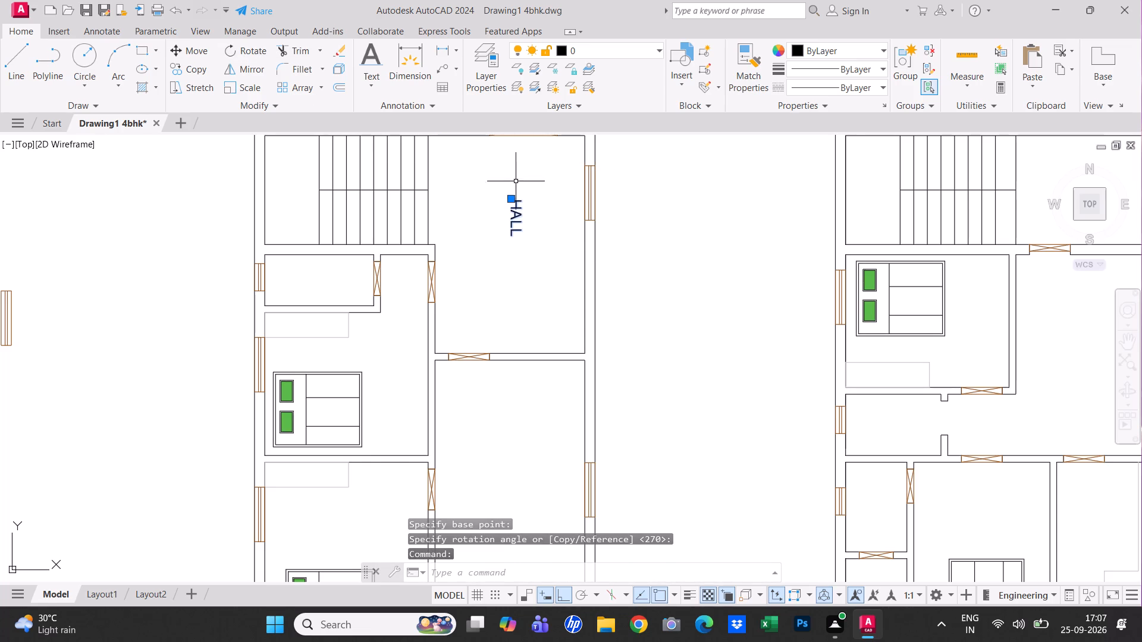
{"action": "left_click", "coordinate": [265, 49]}
{"action": "left_click", "coordinate": [501, 207]}
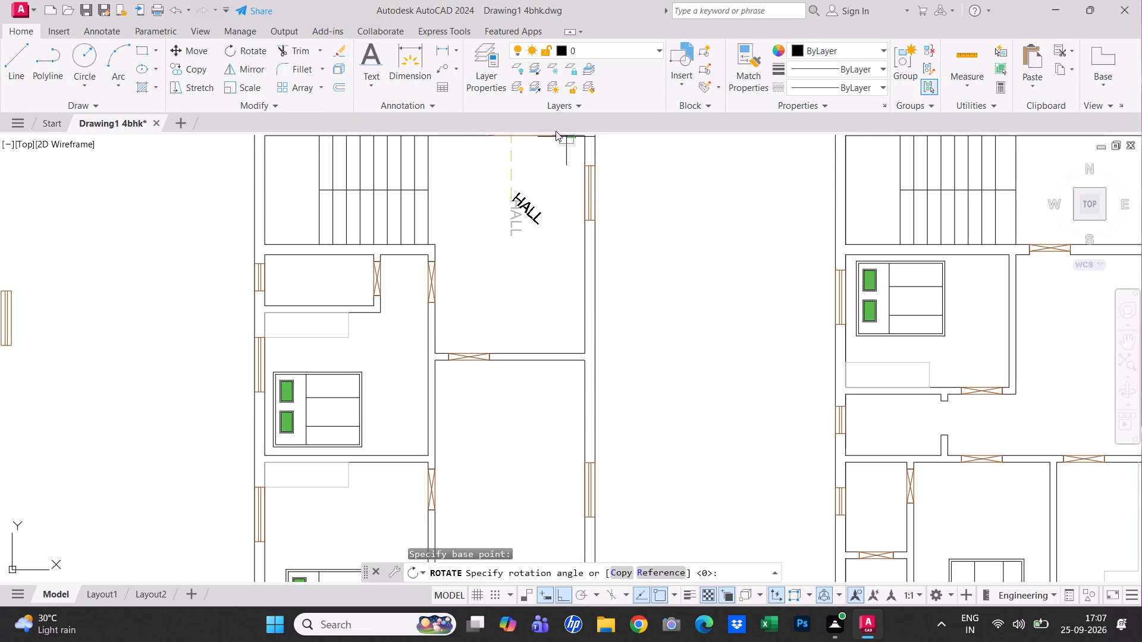
{"action": "left_click", "coordinate": [554, 115]}
{"action": "middle_click_drag", "start_coordinate": [526, 156], "coordinate": [528, 250]}
{"action": "left_click", "coordinate": [531, 188]}
Move the horizontal HALL label straight down to about the middle of its room.
{"action": "scroll", "coordinate": [532, 287], "scroll_direction": "up", "scroll_amount": 1}
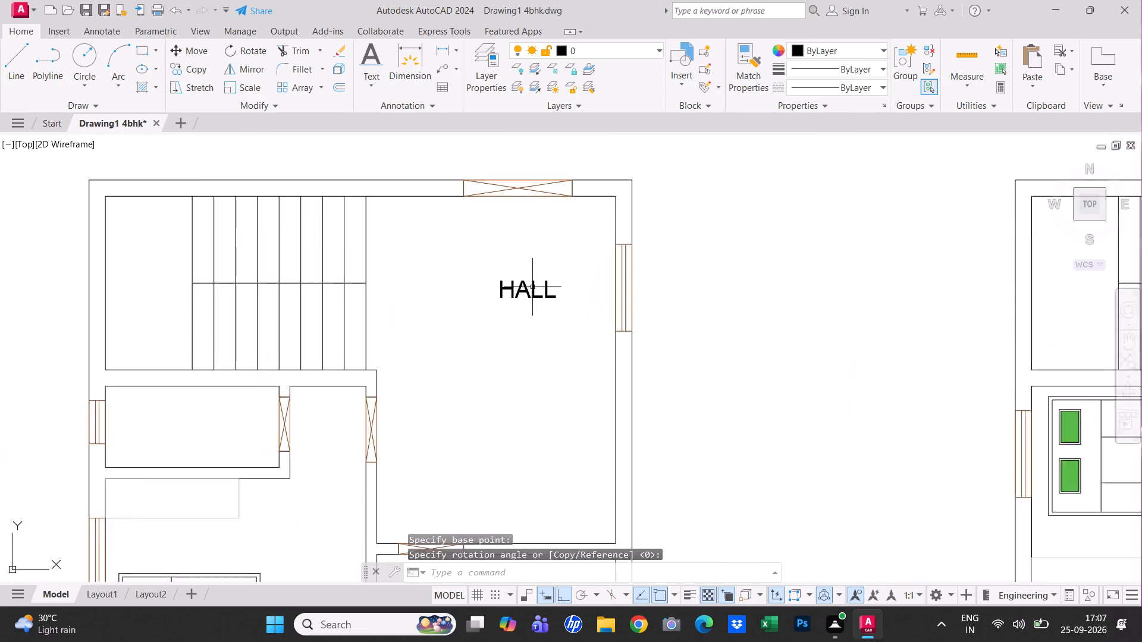
{"action": "scroll", "coordinate": [532, 287], "scroll_direction": "up", "scroll_amount": 1}
{"action": "scroll", "coordinate": [530, 287], "scroll_direction": "down", "scroll_amount": 4}
{"action": "scroll", "coordinate": [568, 295], "scroll_direction": "up", "scroll_amount": 1}
{"action": "middle_click_drag", "start_coordinate": [566, 291], "coordinate": [517, 229]}
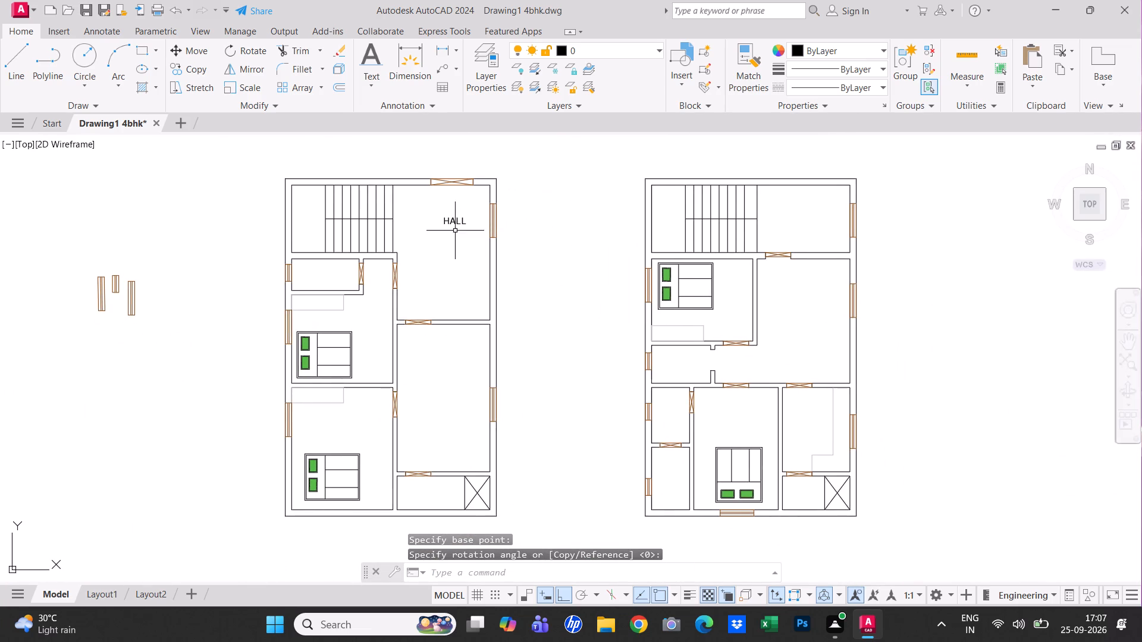
{"action": "left_click", "coordinate": [456, 222]}
{"action": "left_click", "coordinate": [445, 223]}
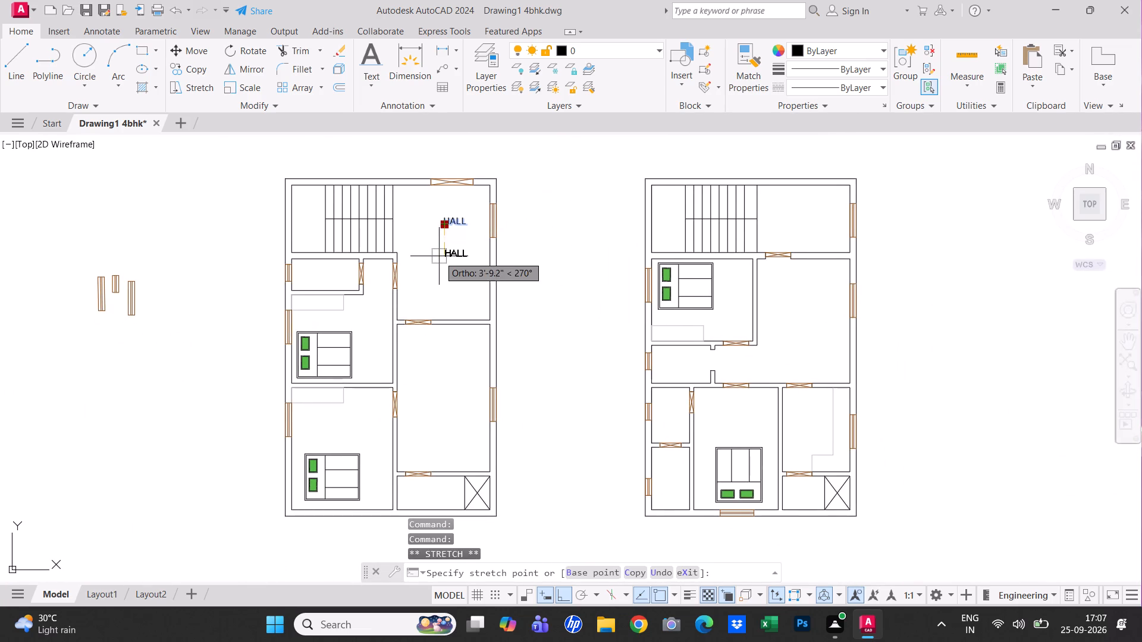
{"action": "left_click", "coordinate": [439, 256]}
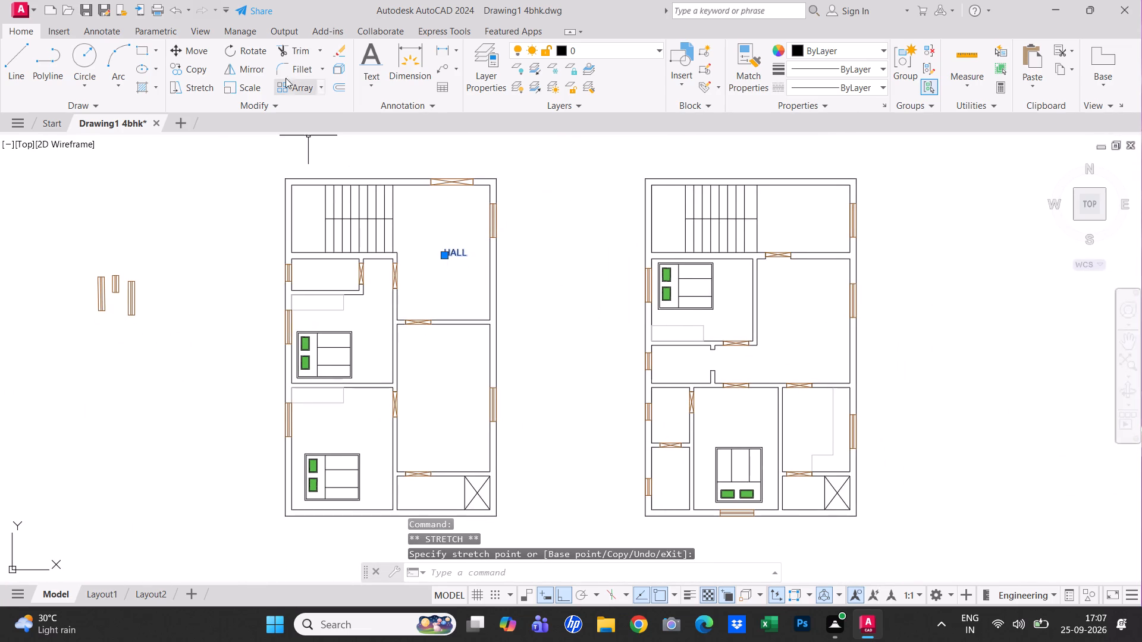
Copy the HALL label straight down into the large room below it in the left floor plan.
{"action": "left_click", "coordinate": [199, 72]}
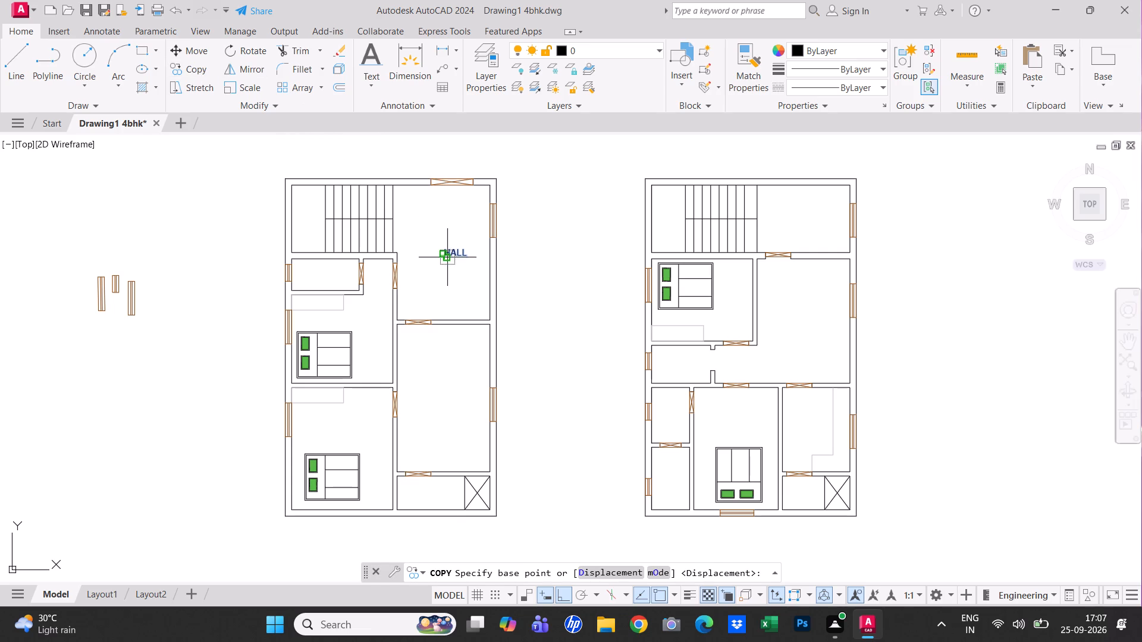
{"action": "left_click", "coordinate": [447, 257]}
{"action": "left_click", "coordinate": [428, 389]}
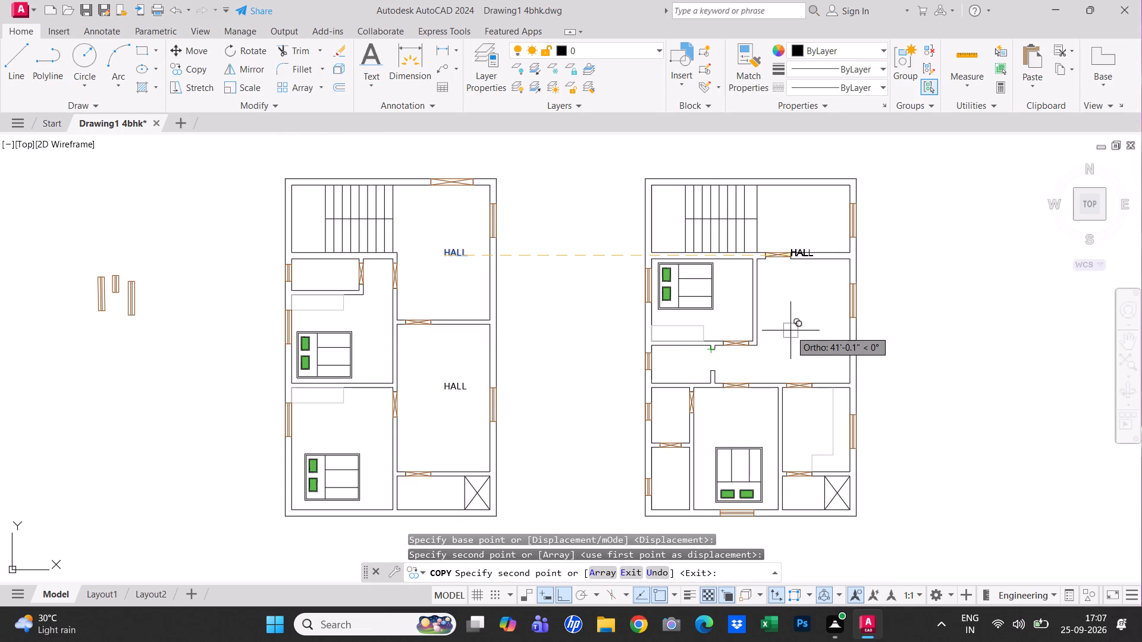
With Ortho off, copy the HALL label freely into the bedrooms, open areas and small rooms of the right floor plan, except the narrow middle room.
{"action": "key", "text": "F8"}
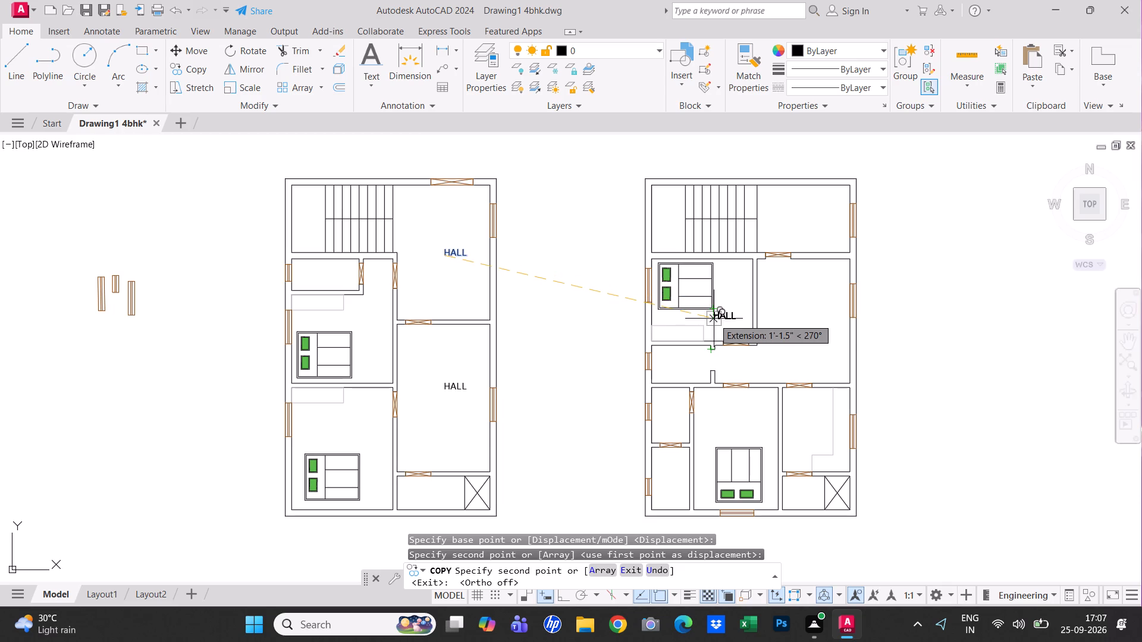
{"action": "left_click", "coordinate": [714, 319]}
{"action": "left_click", "coordinate": [790, 304]}
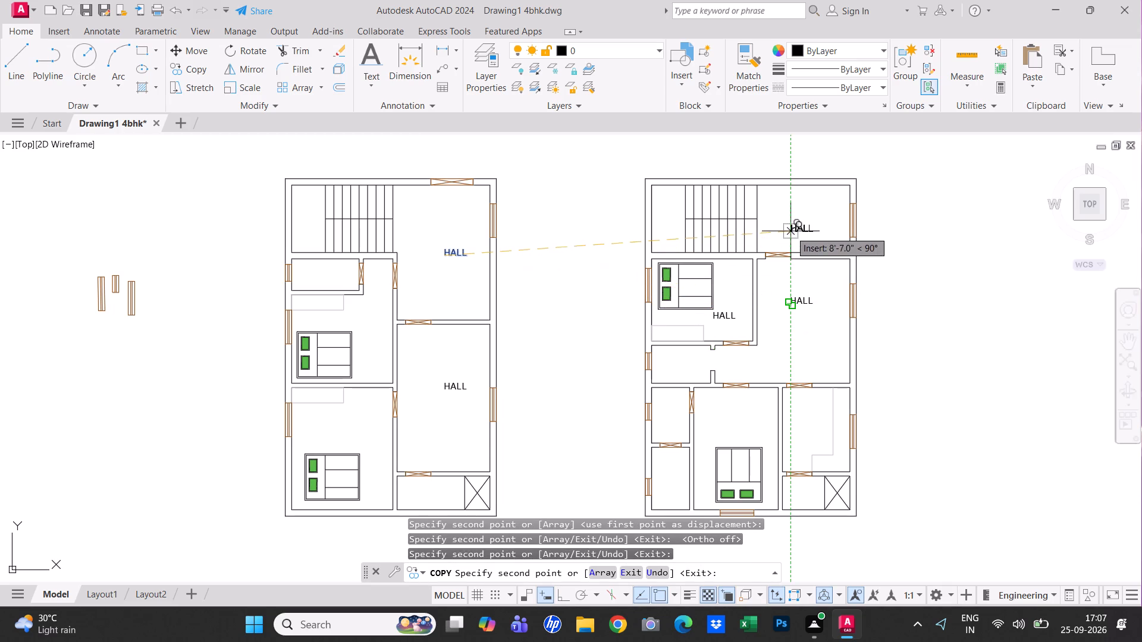
{"action": "left_click", "coordinate": [795, 226]}
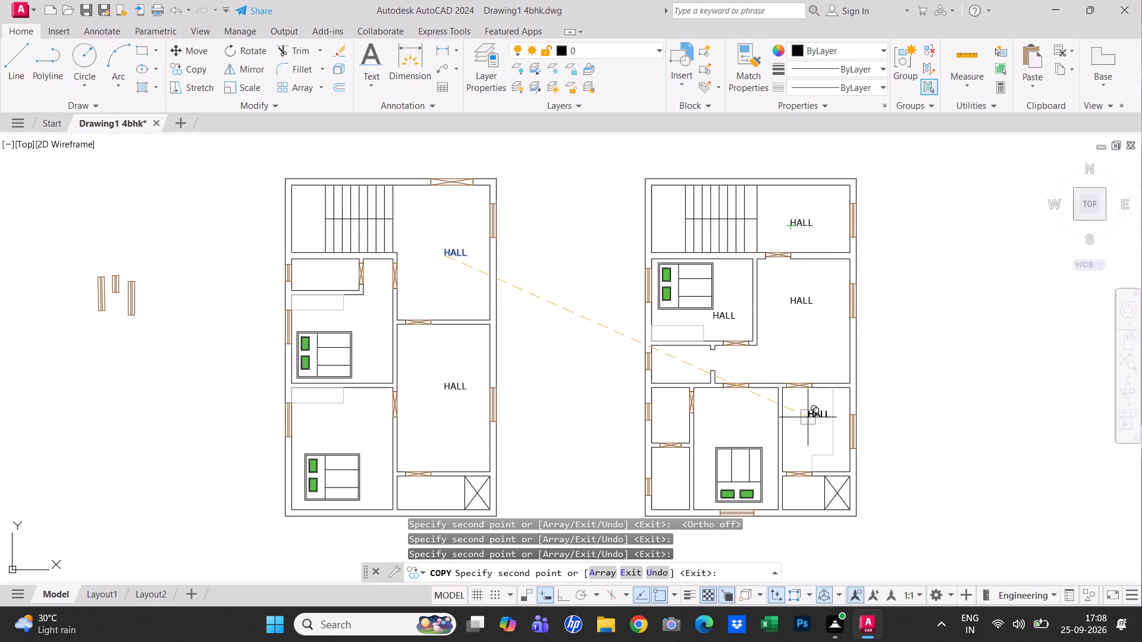
{"action": "left_click", "coordinate": [799, 415]}
{"action": "left_click", "coordinate": [730, 422]}
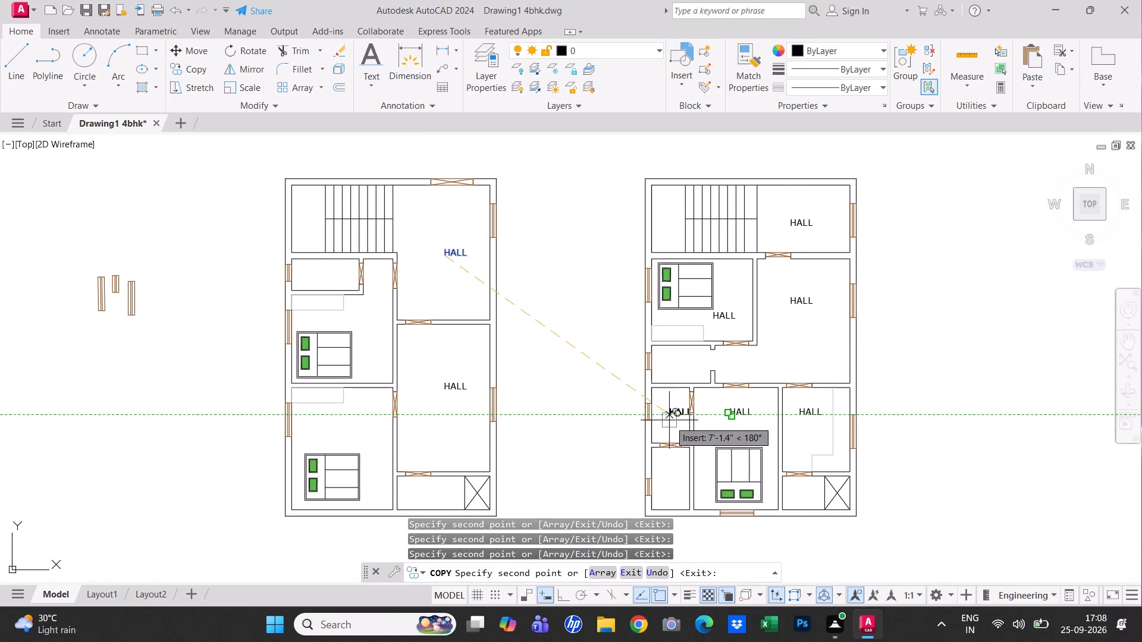
{"action": "left_click", "coordinate": [669, 416]}
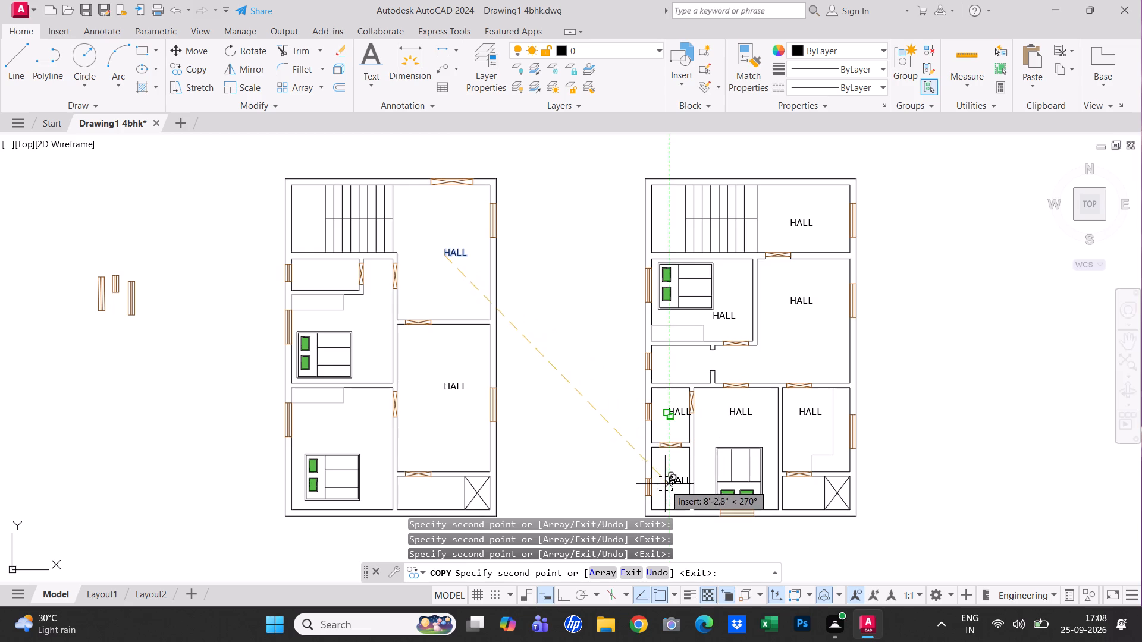
{"action": "left_click", "coordinate": [660, 479]}
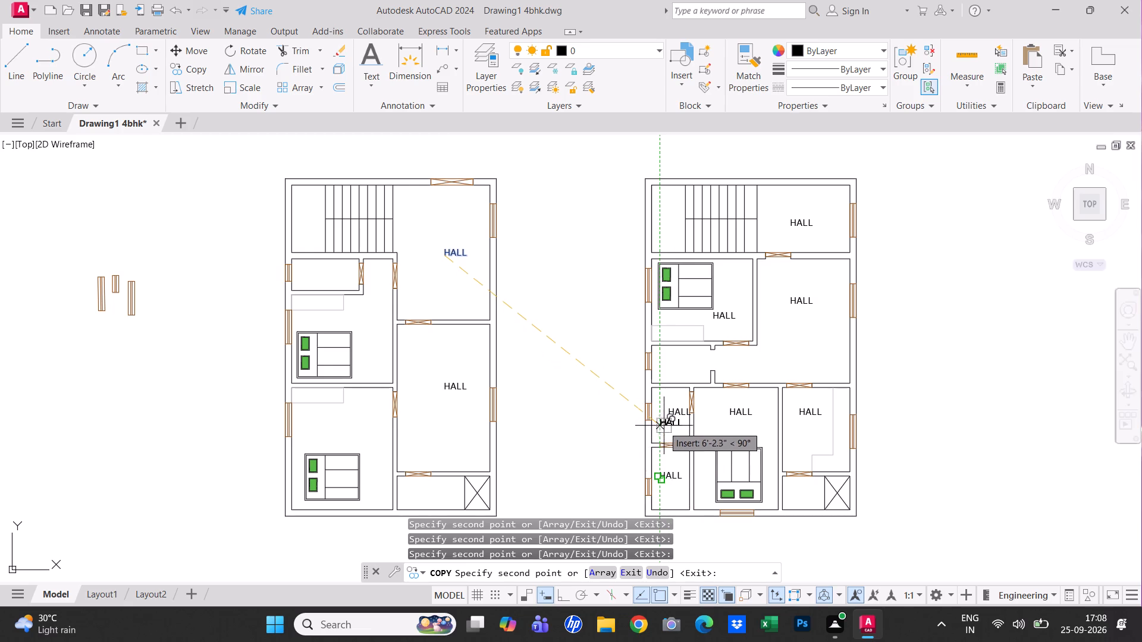
{"action": "left_click", "coordinate": [665, 426]}
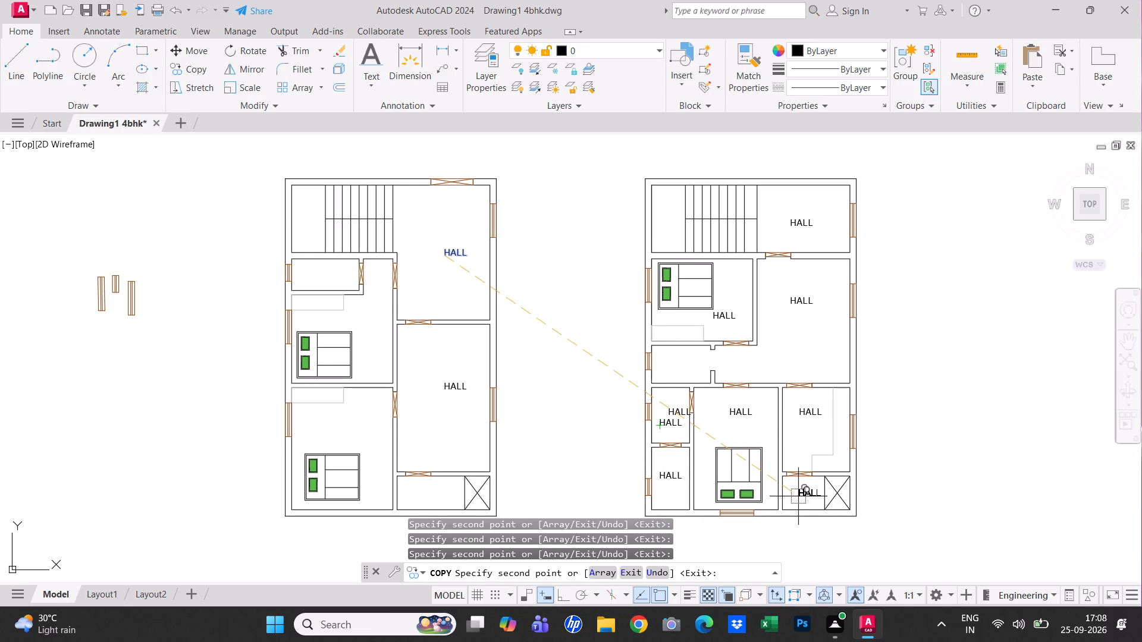
{"action": "left_click", "coordinate": [799, 496]}
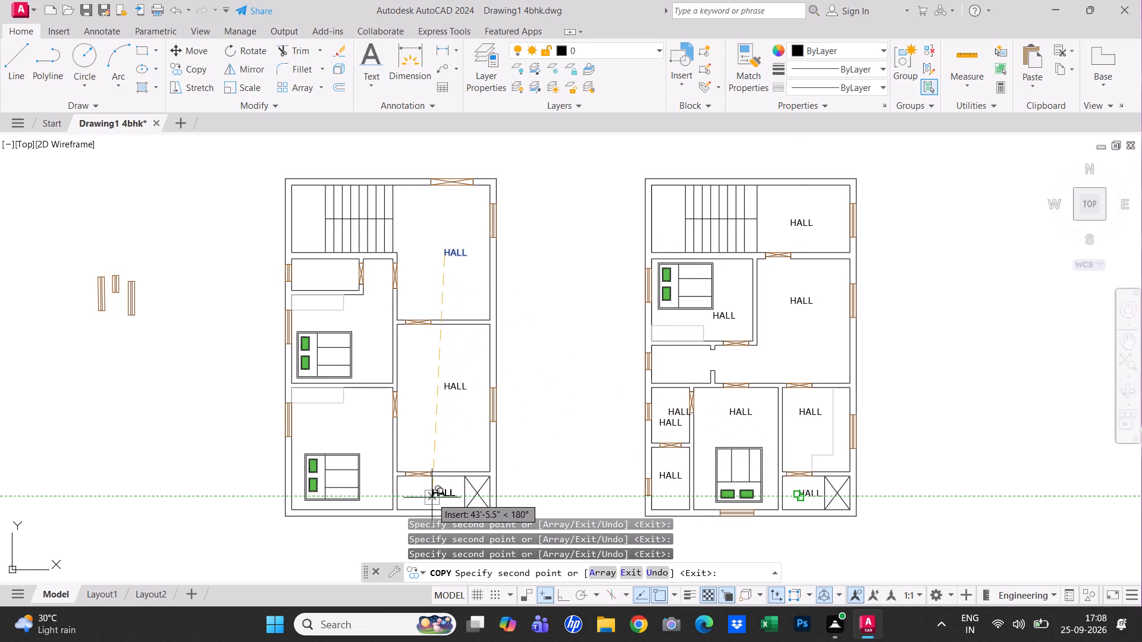
Copy the HALL label into the left floor plan's small room beside the crossed shaft and into both of its bedrooms.
{"action": "left_click", "coordinate": [430, 496]}
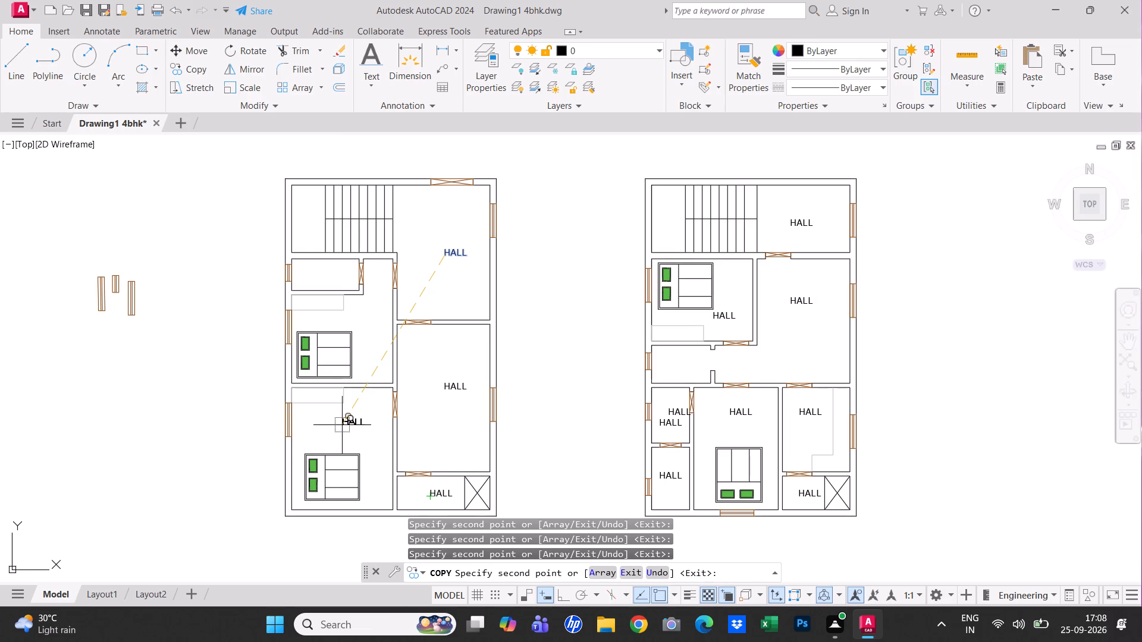
{"action": "left_click", "coordinate": [342, 425]}
{"action": "left_click", "coordinate": [346, 323]}
{"action": "key", "text": "Escape"}
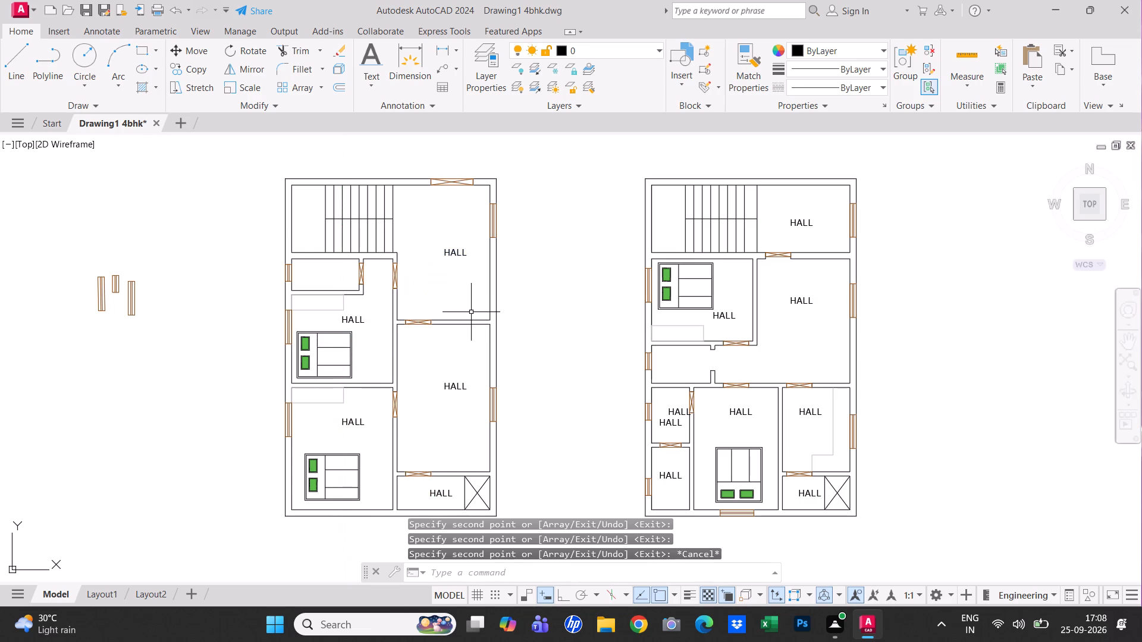
Change the text of the upper hall's label in the left floor plan to HALL 1.
{"action": "middle_click_drag", "start_coordinate": [435, 407], "coordinate": [465, 388]}
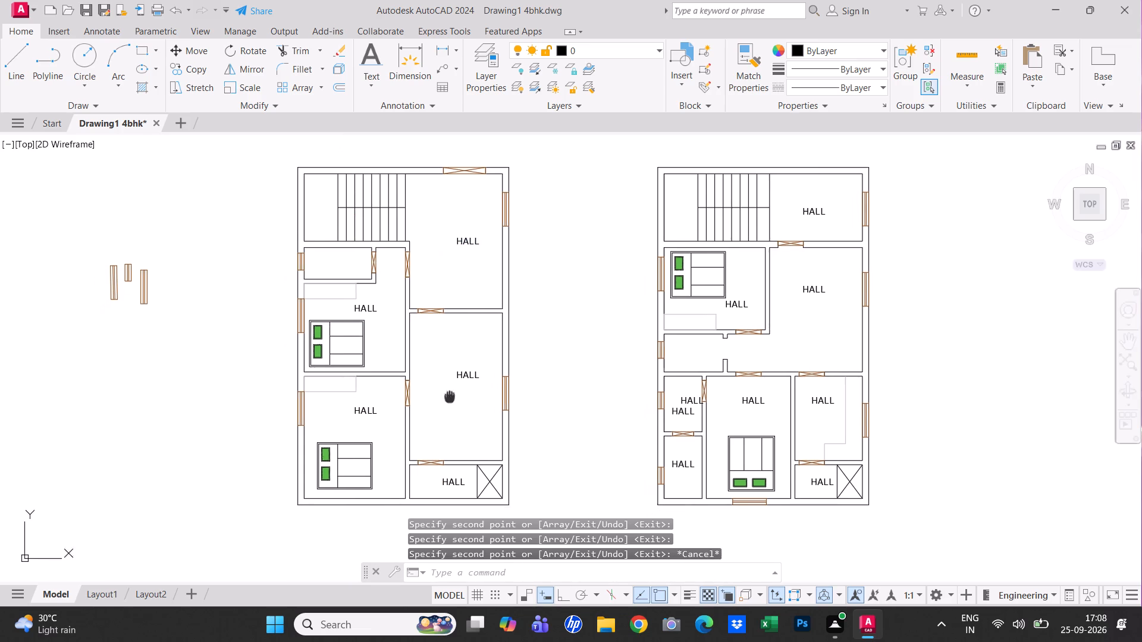
{"action": "middle_click_drag", "start_coordinate": [465, 388], "coordinate": [627, 385]}
{"action": "key", "text": "Escape"}
{"action": "middle_click_drag", "start_coordinate": [637, 298], "coordinate": [636, 298]}
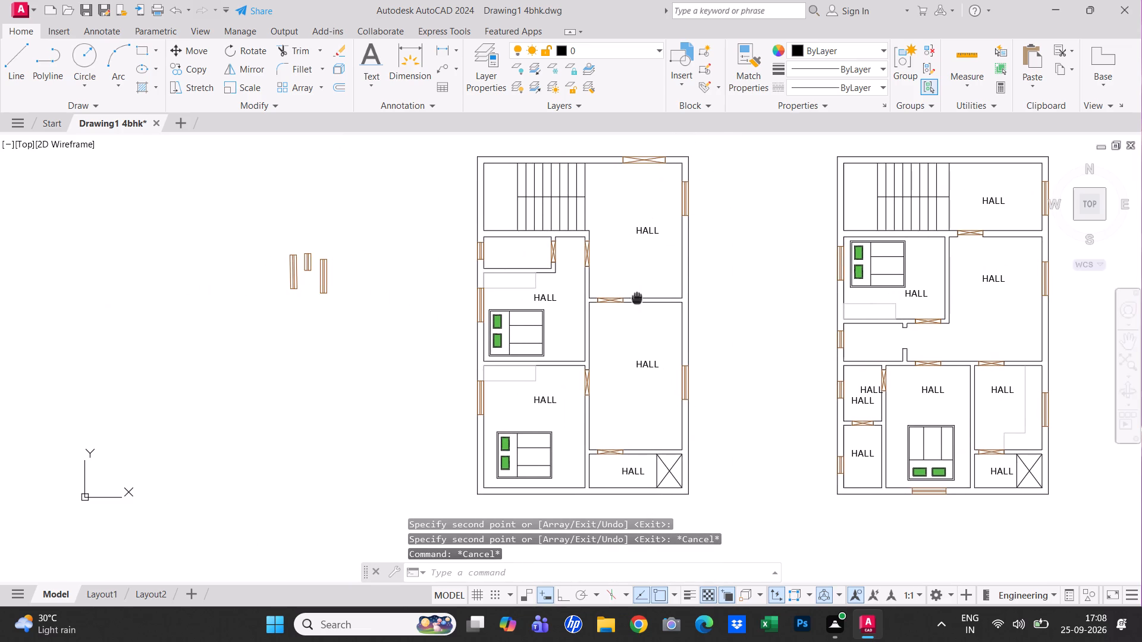
{"action": "middle_click_drag", "start_coordinate": [636, 298], "coordinate": [595, 351]}
{"action": "double_click", "coordinate": [604, 283]}
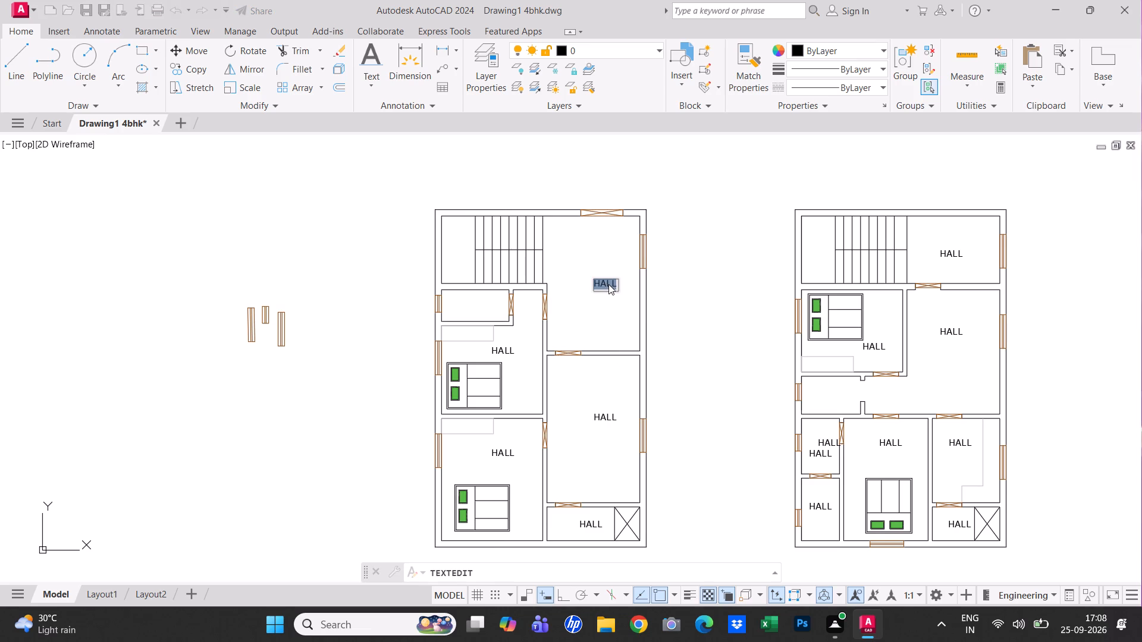
{"action": "key", "text": "BackSpace"}
{"action": "type", "text": "SI"}
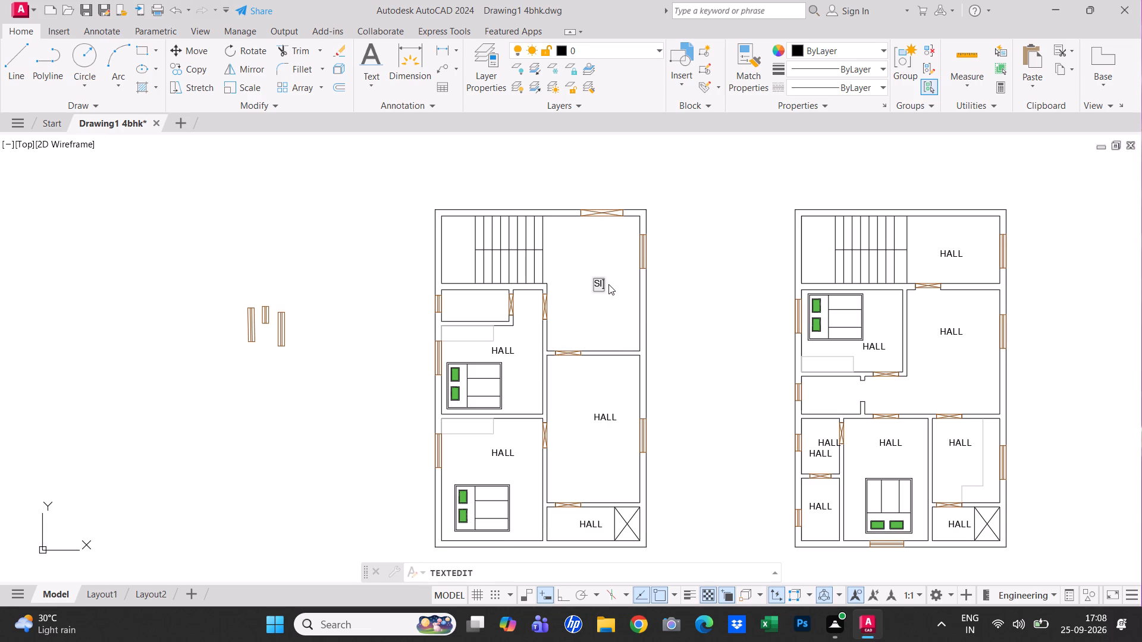
{"action": "key", "text": "BackSpace"}
{"action": "key", "text": "BackSpace"}
{"action": "key", "text": "BackSpace"}
{"action": "type", "text": "HALL 1"}
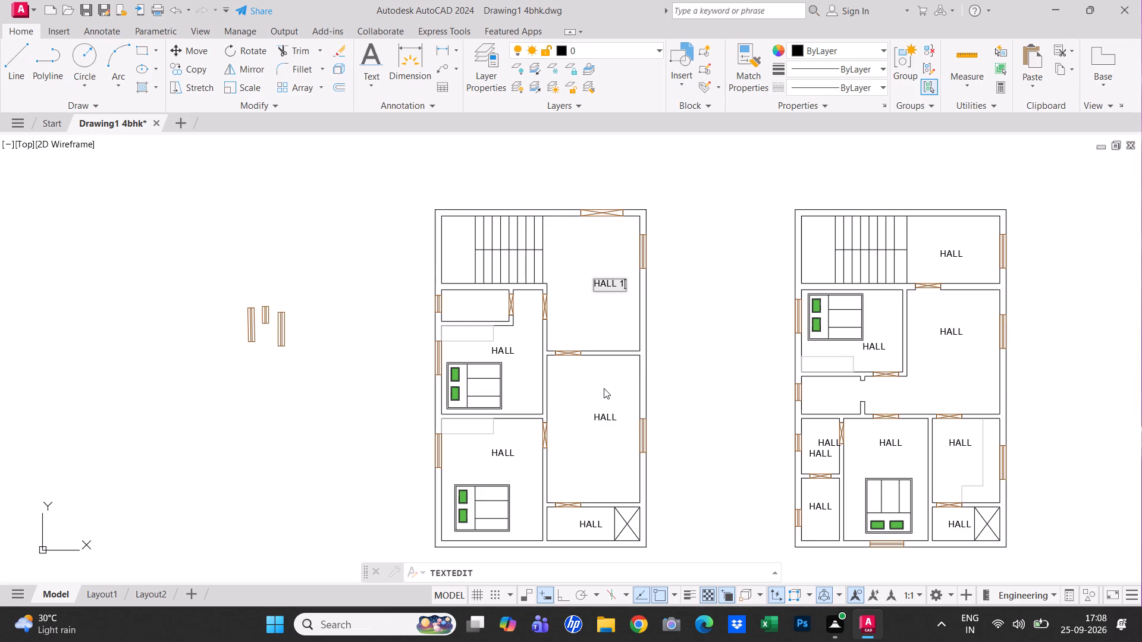
{"action": "left_click", "coordinate": [604, 388]}
{"action": "key", "text": "Escape"}
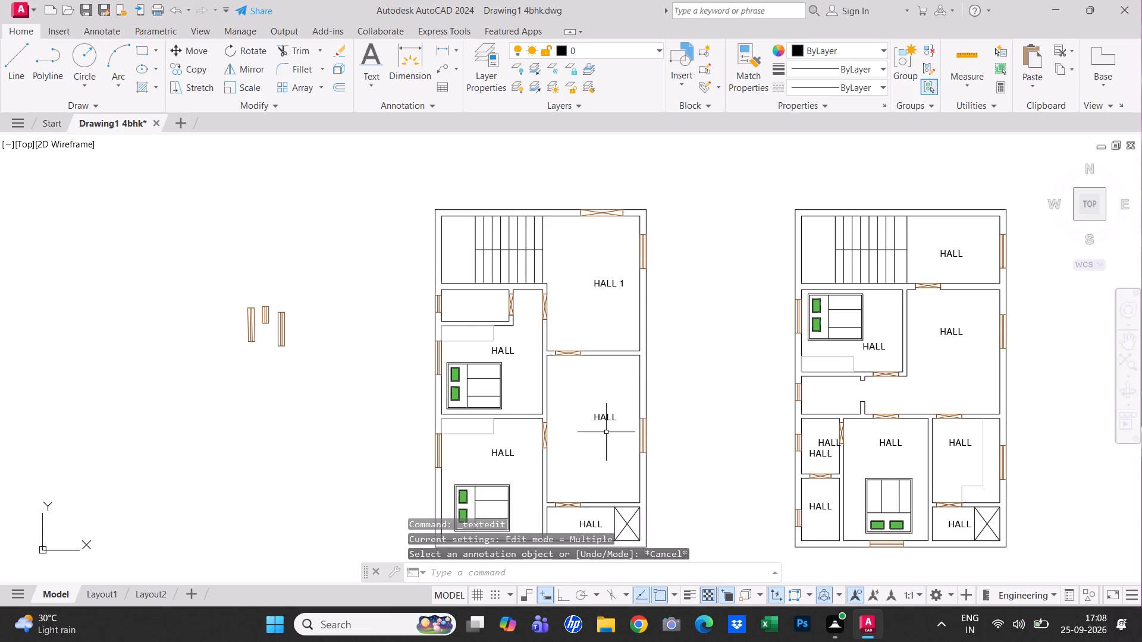
Change the label of the large room below HALL 1 to HALL 2.
{"action": "double_click", "coordinate": [607, 418]}
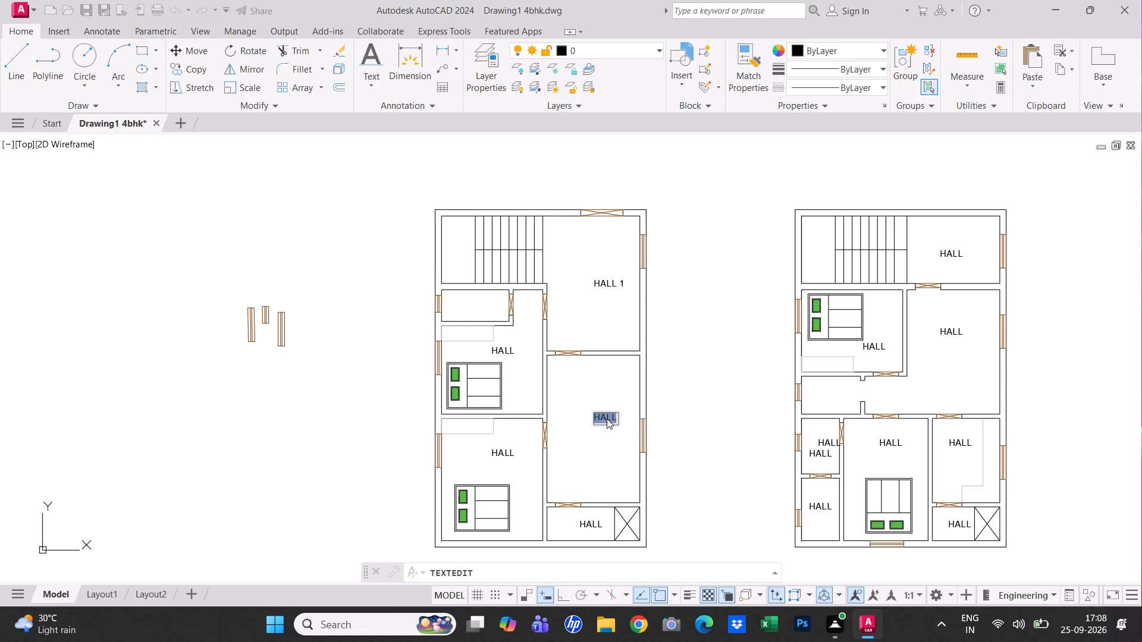
{"action": "key", "text": "BackSpace"}
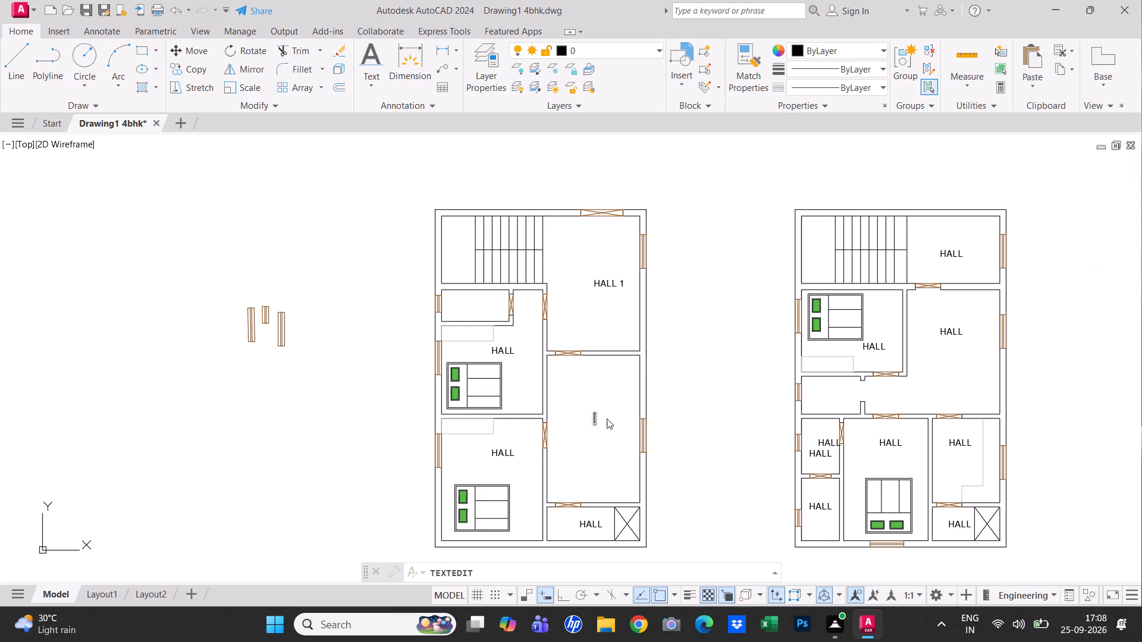
{"action": "type", "text": "HALL 2"}
{"action": "left_click", "coordinate": [607, 436]}
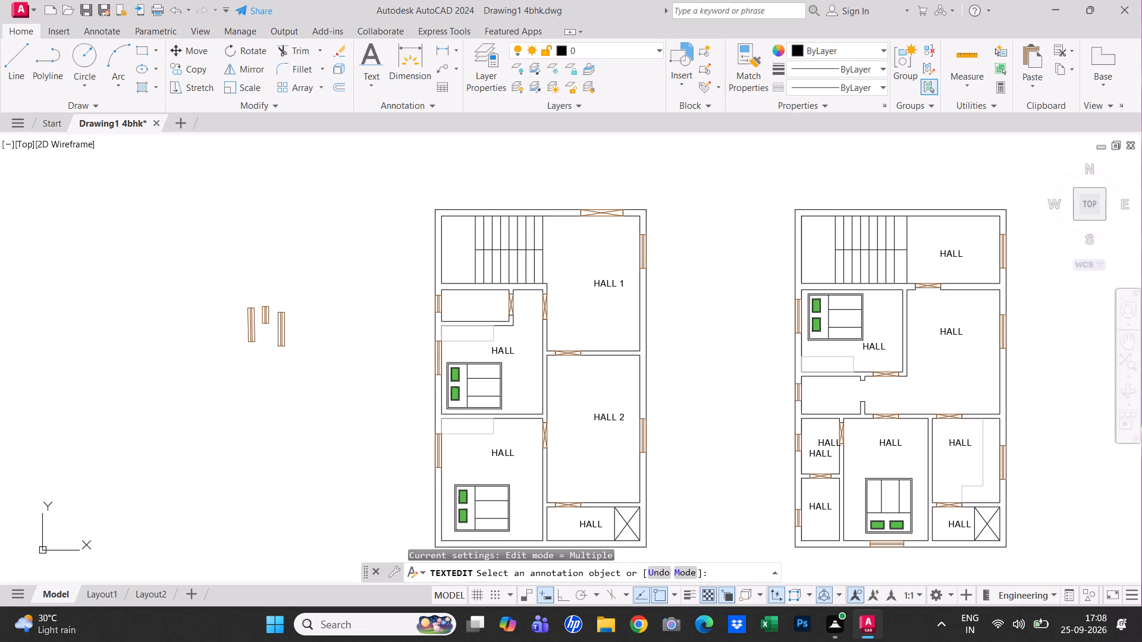
Change the label of the upper bedroom in the left floor plan to BED ROOM 1.
{"action": "left_click", "coordinate": [509, 350]}
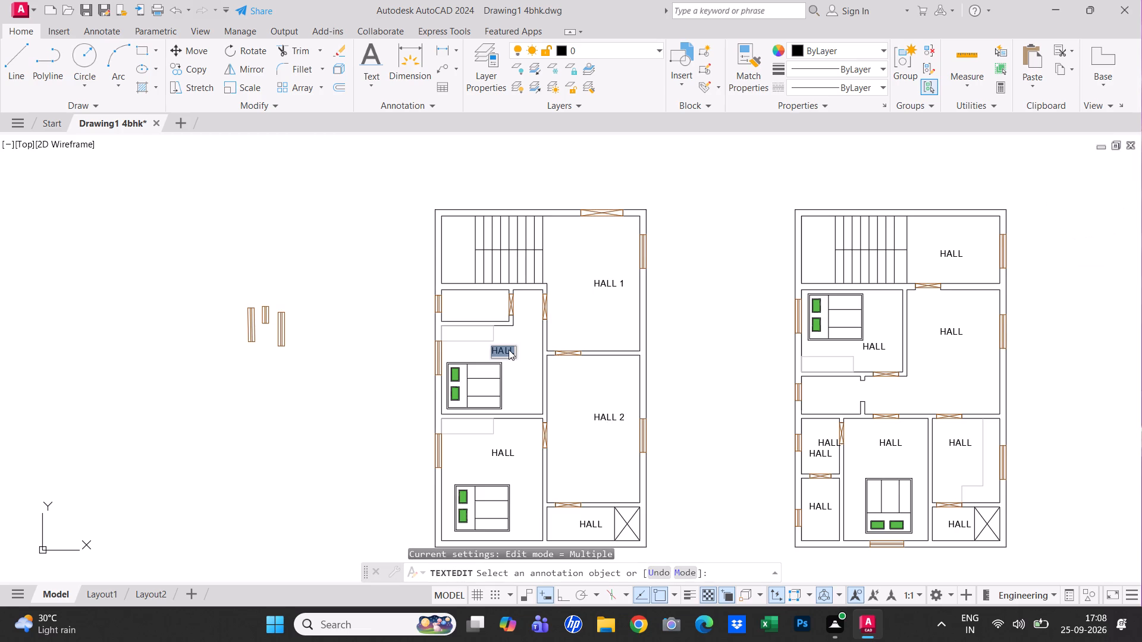
{"action": "key", "text": "BackSpace"}
{"action": "type", "text": "BED"}
{"action": "key", "text": "space"}
{"action": "type", "text": "ROOM 1"}
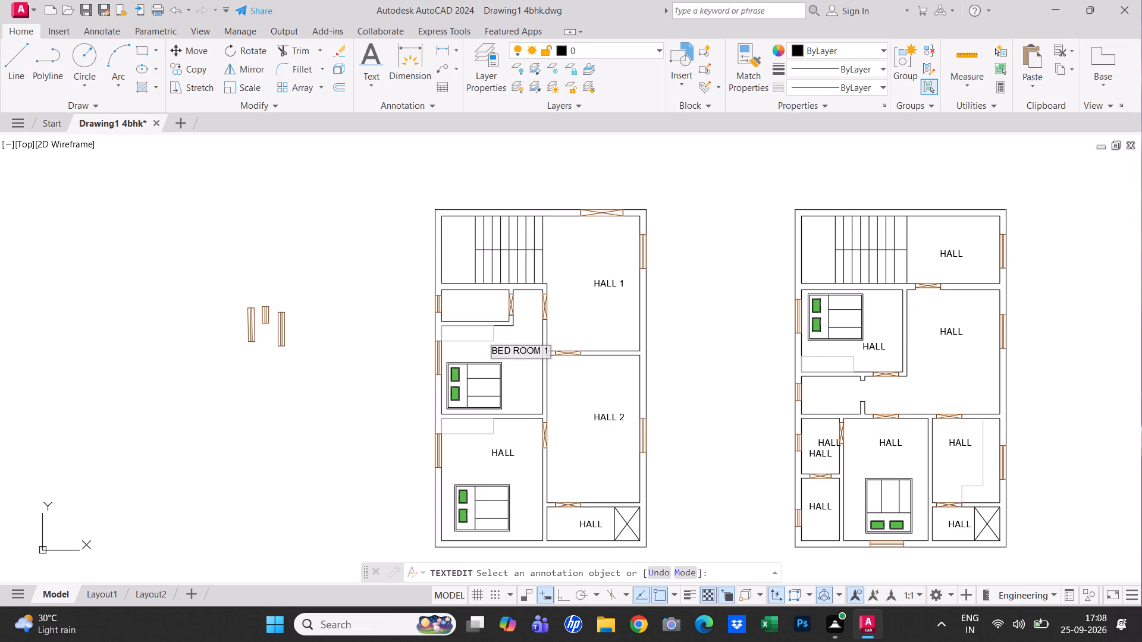
{"action": "left_click_drag", "start_coordinate": [509, 350], "coordinate": [541, 377]}
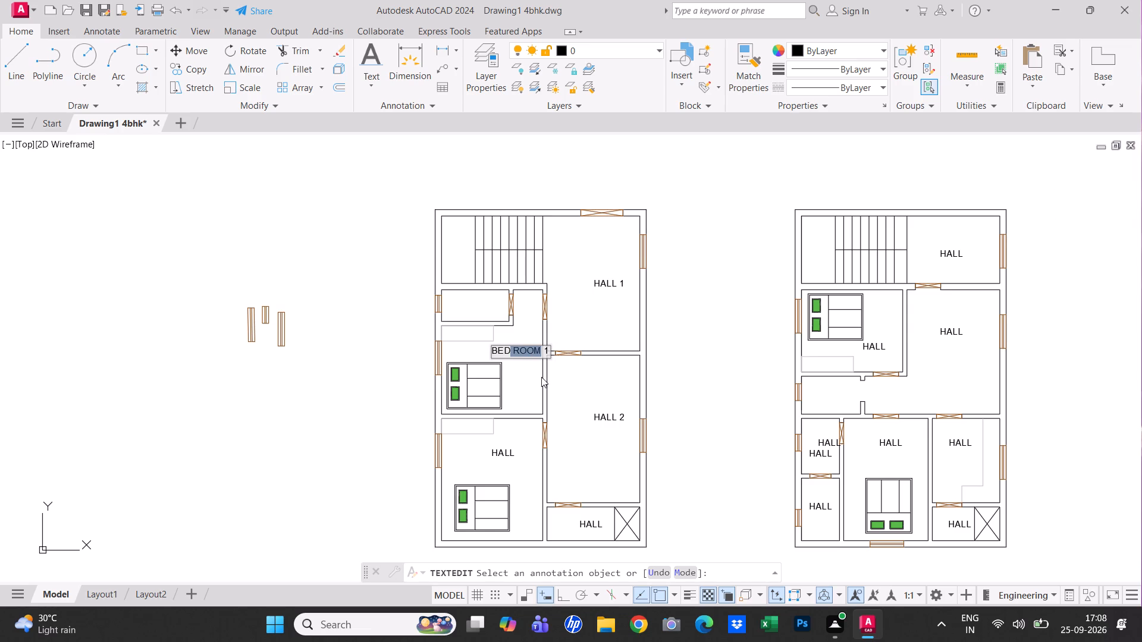
{"action": "left_click", "coordinate": [541, 377]}
{"action": "key", "text": "Escape"}
Shift the BED ROOM 1 label leftward by its grip so the text fits inside the bedroom walls.
{"action": "left_click", "coordinate": [514, 355]}
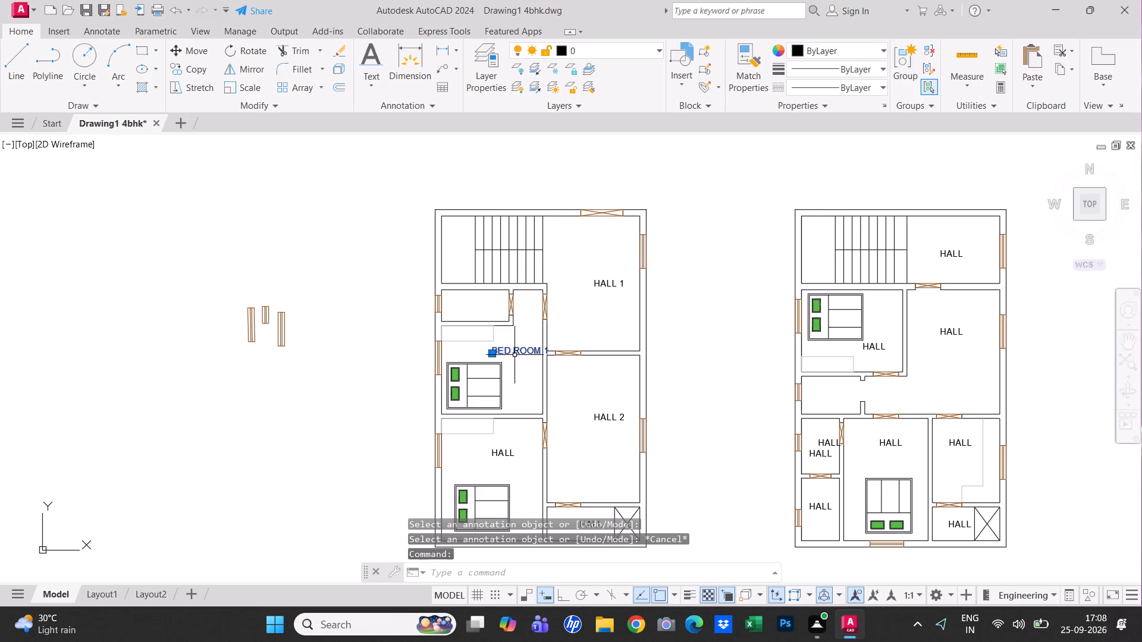
{"action": "left_click", "coordinate": [493, 355]}
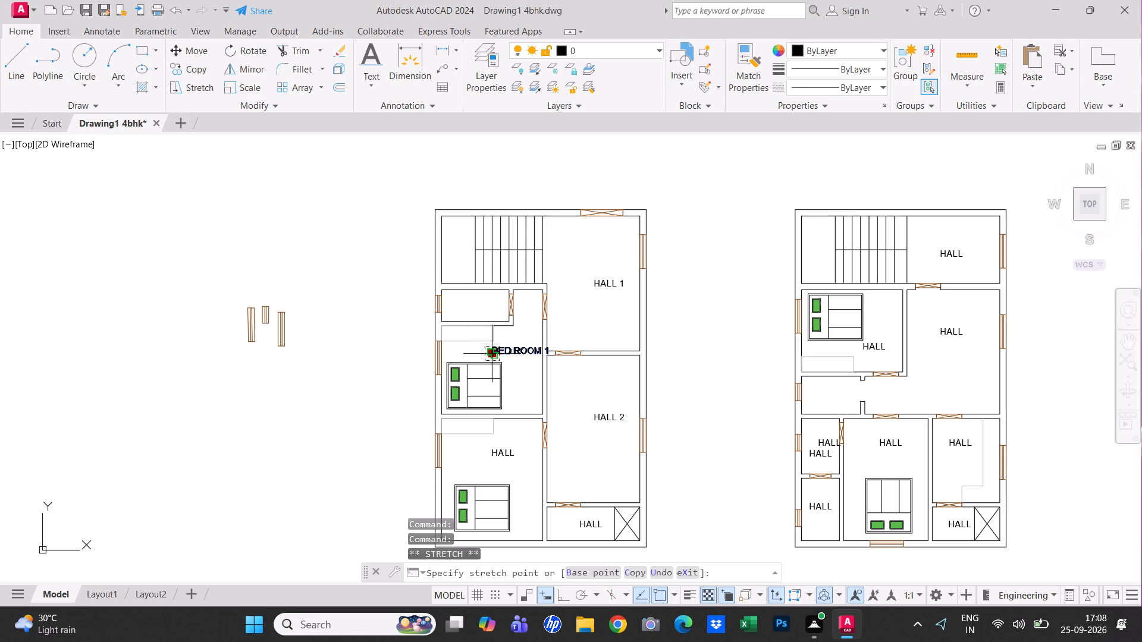
{"action": "left_click", "coordinate": [475, 353]}
{"action": "key", "text": "Escape"}
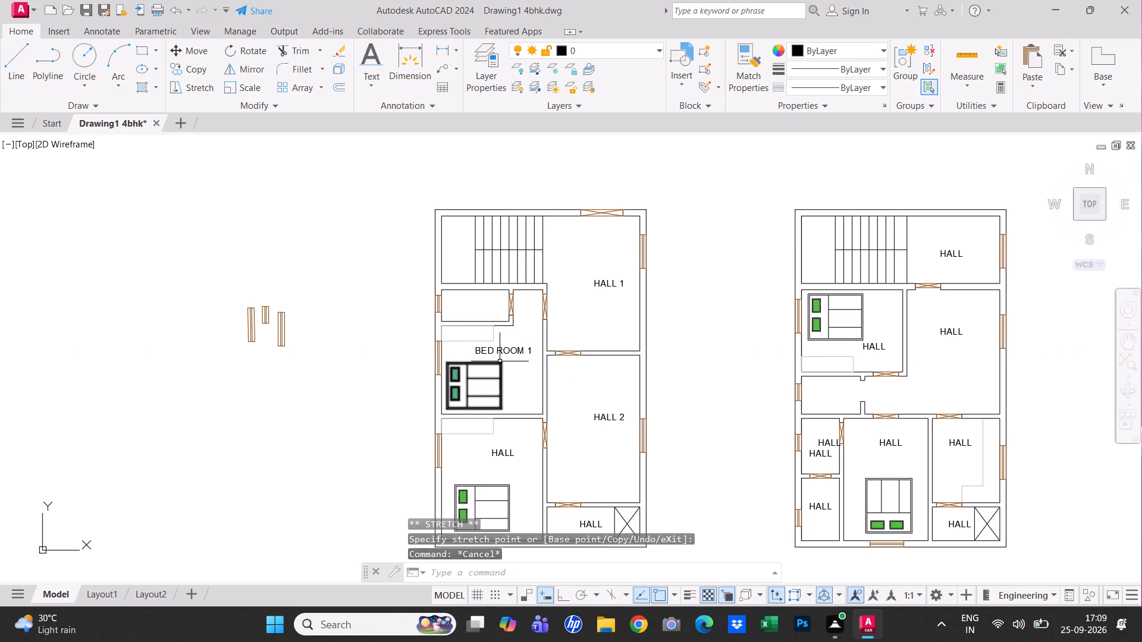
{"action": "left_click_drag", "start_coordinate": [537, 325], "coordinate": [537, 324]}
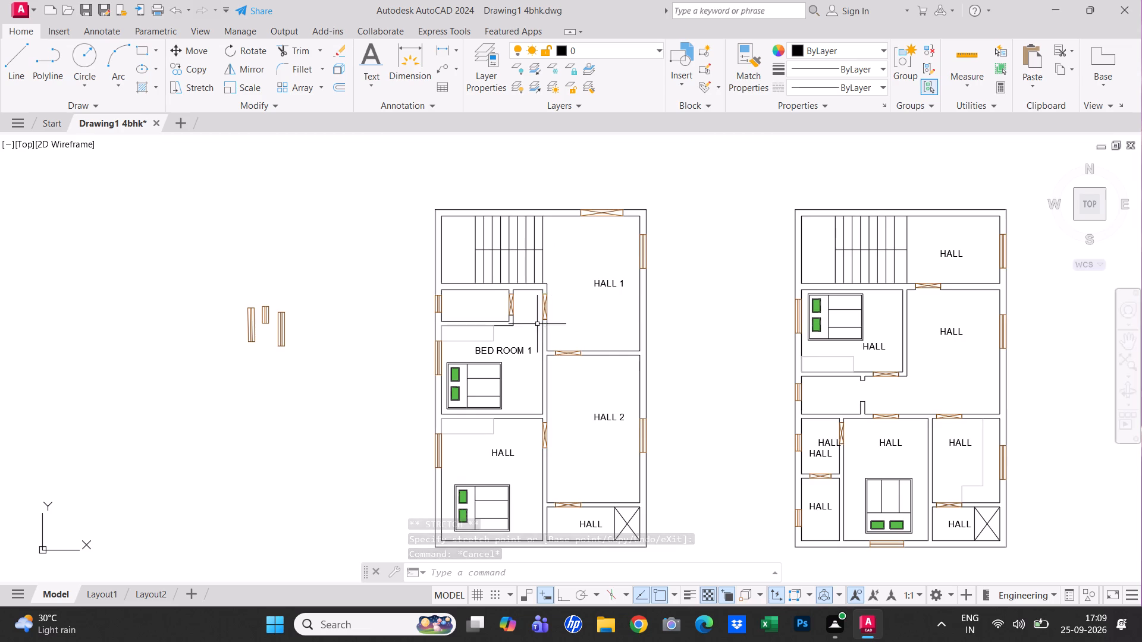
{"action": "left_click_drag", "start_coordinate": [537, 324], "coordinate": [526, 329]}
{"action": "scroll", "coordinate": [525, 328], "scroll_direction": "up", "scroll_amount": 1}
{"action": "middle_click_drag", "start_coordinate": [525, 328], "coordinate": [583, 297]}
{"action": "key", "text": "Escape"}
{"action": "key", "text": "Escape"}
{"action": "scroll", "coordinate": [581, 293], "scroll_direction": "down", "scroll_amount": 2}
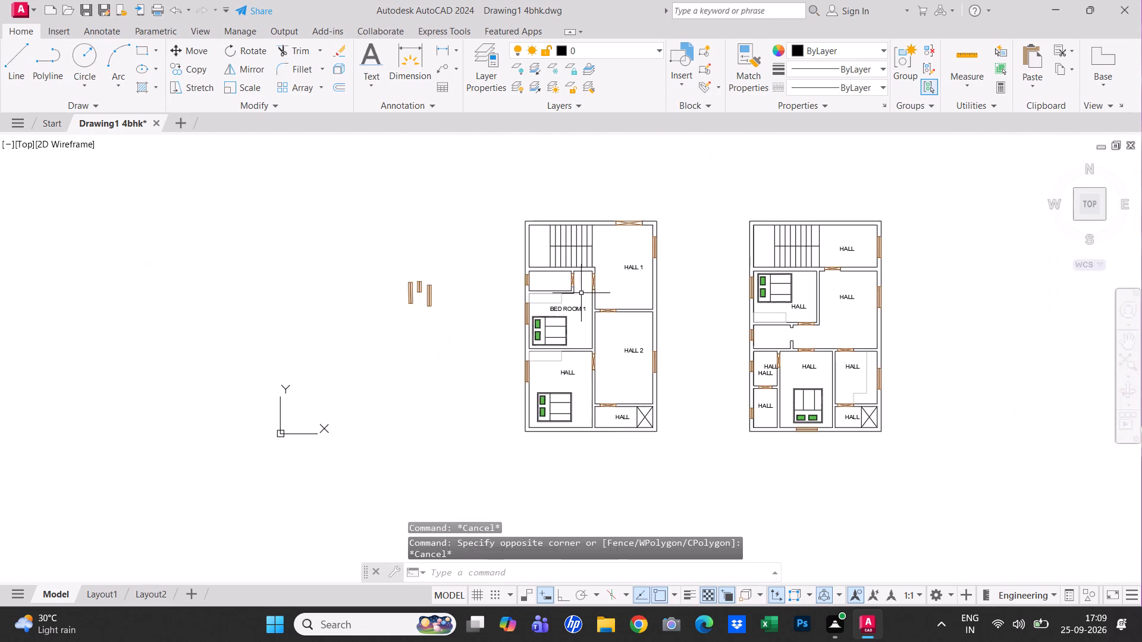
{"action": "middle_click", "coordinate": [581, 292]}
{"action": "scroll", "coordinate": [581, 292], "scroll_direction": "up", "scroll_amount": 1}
Copy the BED ROOM 1 label into the small room above that bedroom and into the right floor plan's narrow room below its upper bedroom.
{"action": "left_click", "coordinate": [560, 316]}
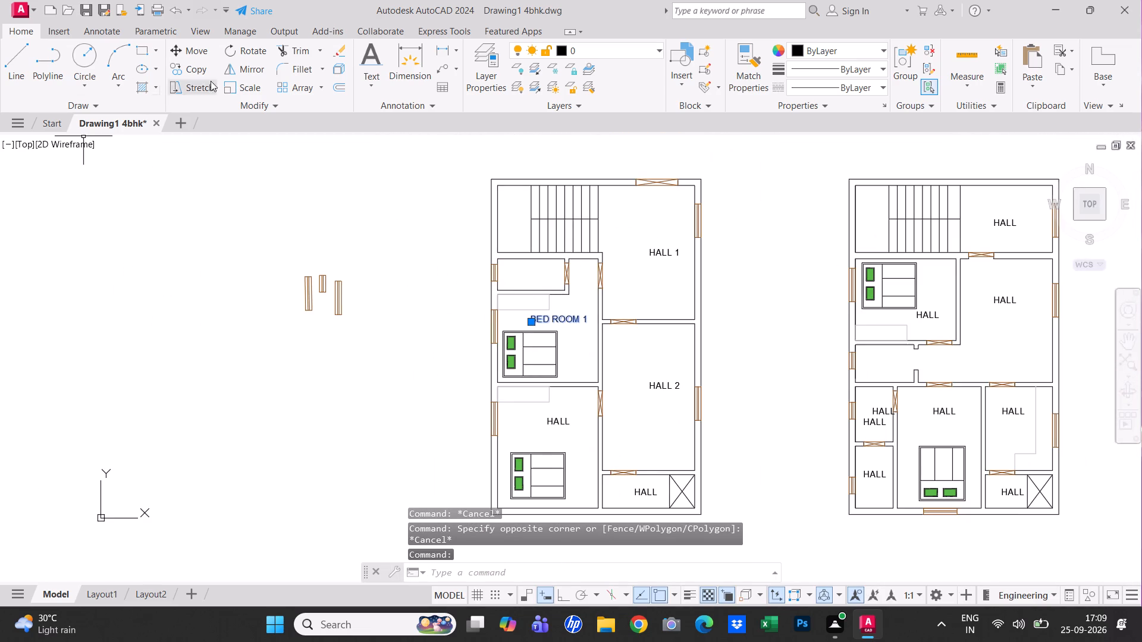
{"action": "left_click", "coordinate": [194, 64]}
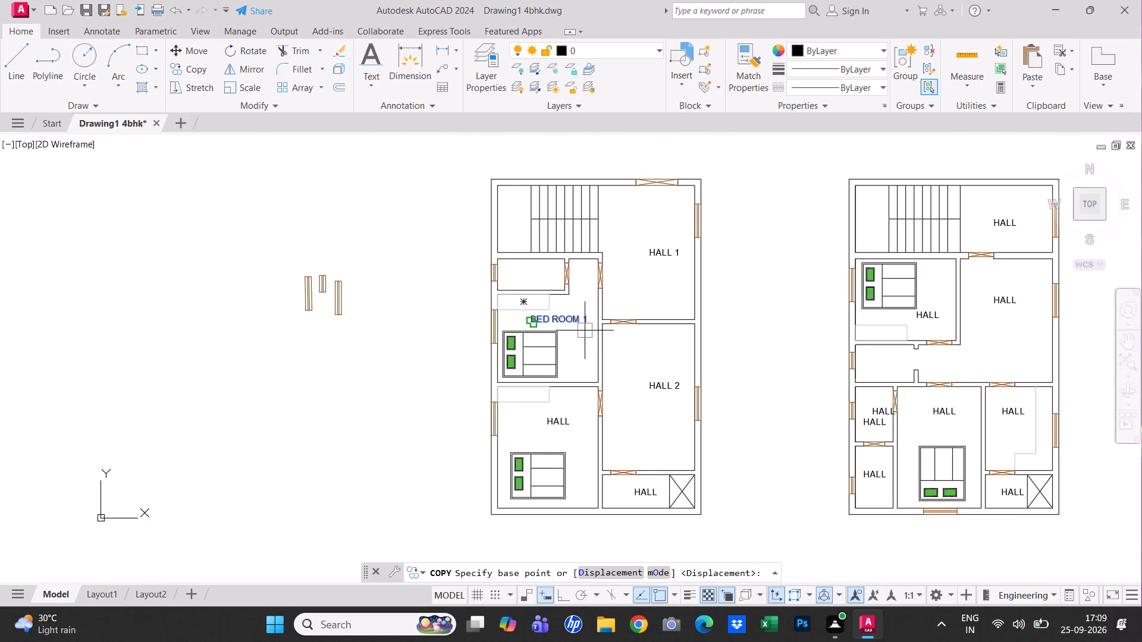
{"action": "left_click", "coordinate": [572, 325]}
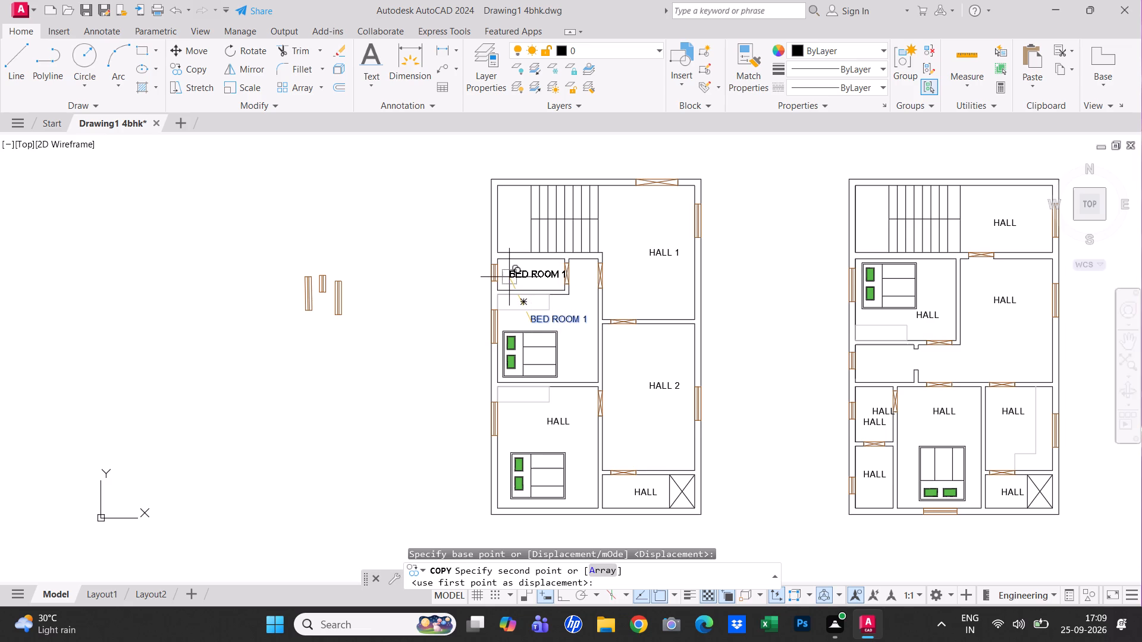
{"action": "left_click", "coordinate": [504, 277]}
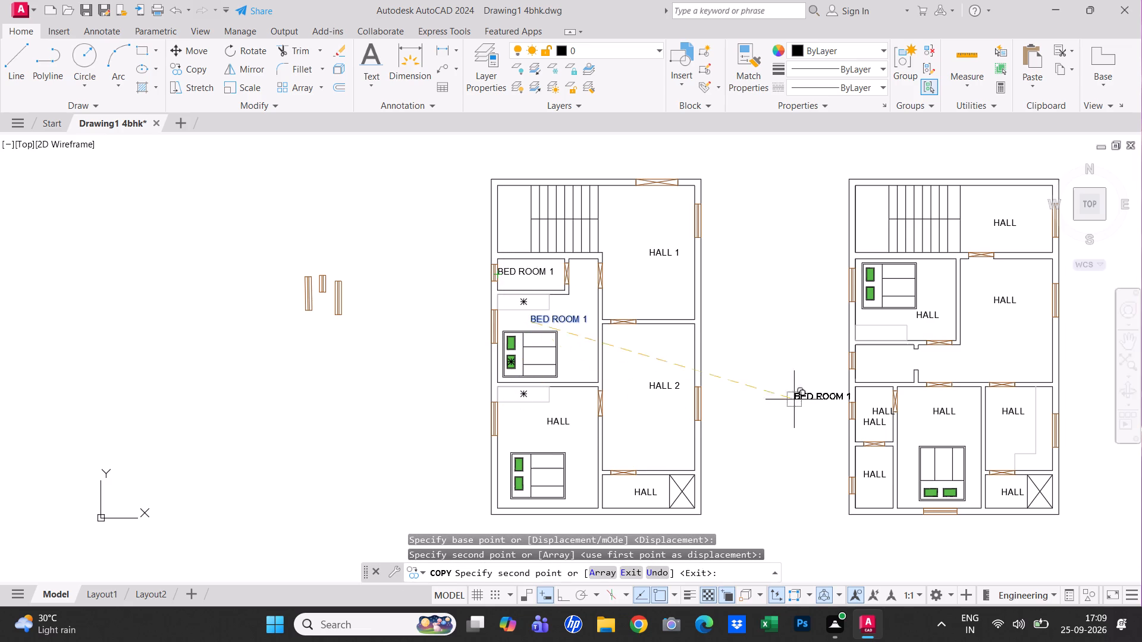
{"action": "left_click", "coordinate": [865, 364]}
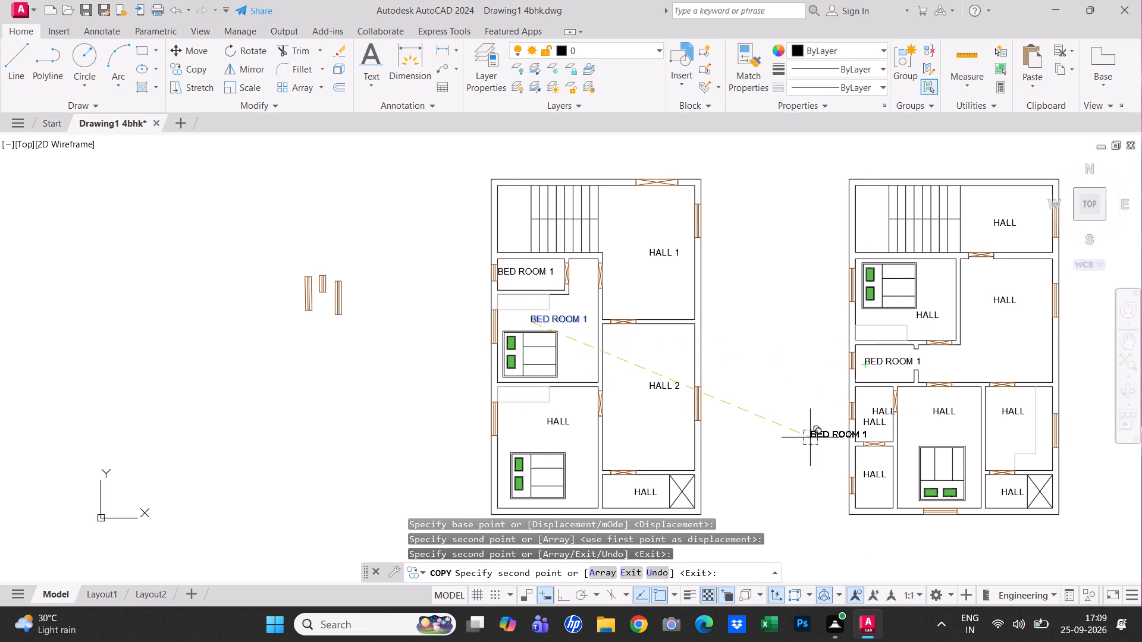
{"action": "middle_click_drag", "start_coordinate": [780, 452], "coordinate": [598, 422]}
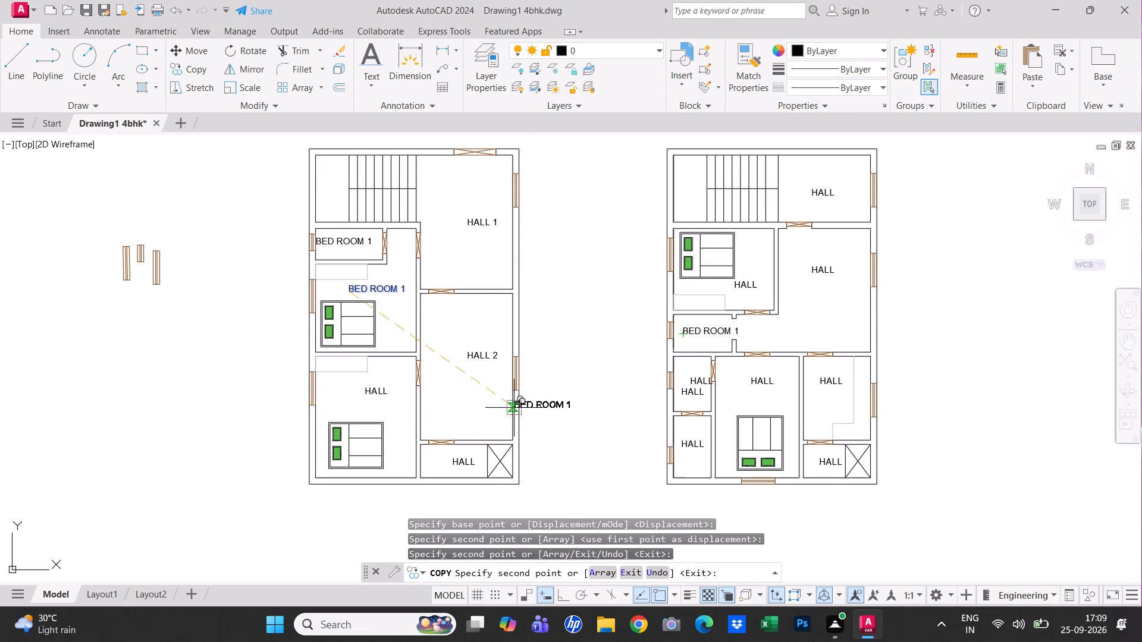
{"action": "key", "text": "Escape"}
{"action": "scroll", "coordinate": [331, 256], "scroll_direction": "up", "scroll_amount": 1}
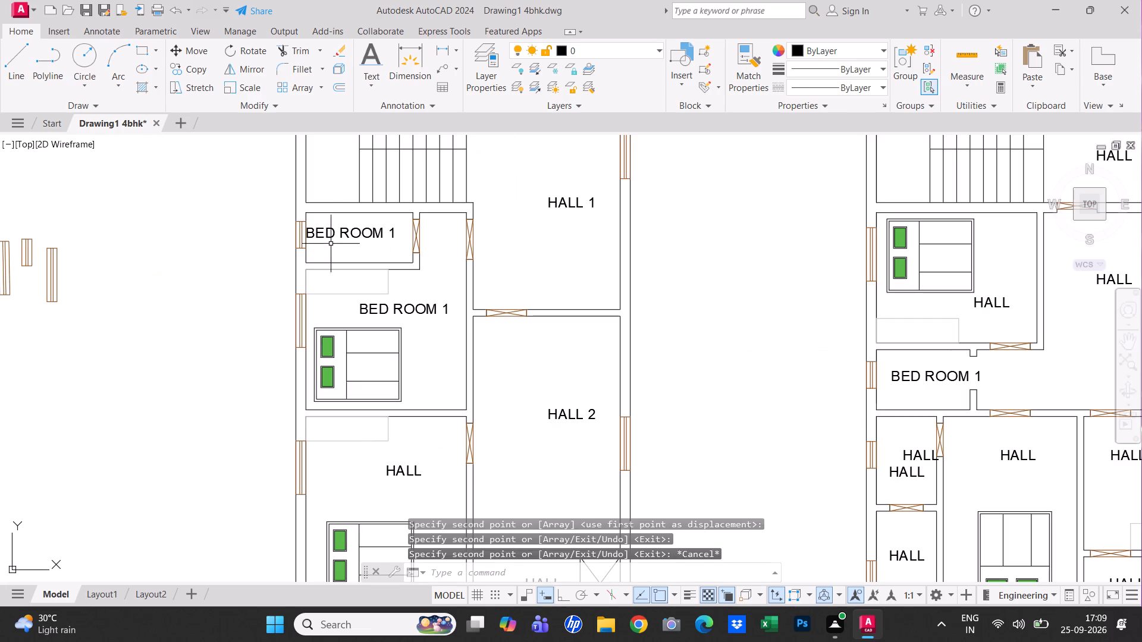
Change the BED ROOM 1 label in the small room above the left plan's upper bedroom to WASH.
{"action": "double_click", "coordinate": [334, 233]}
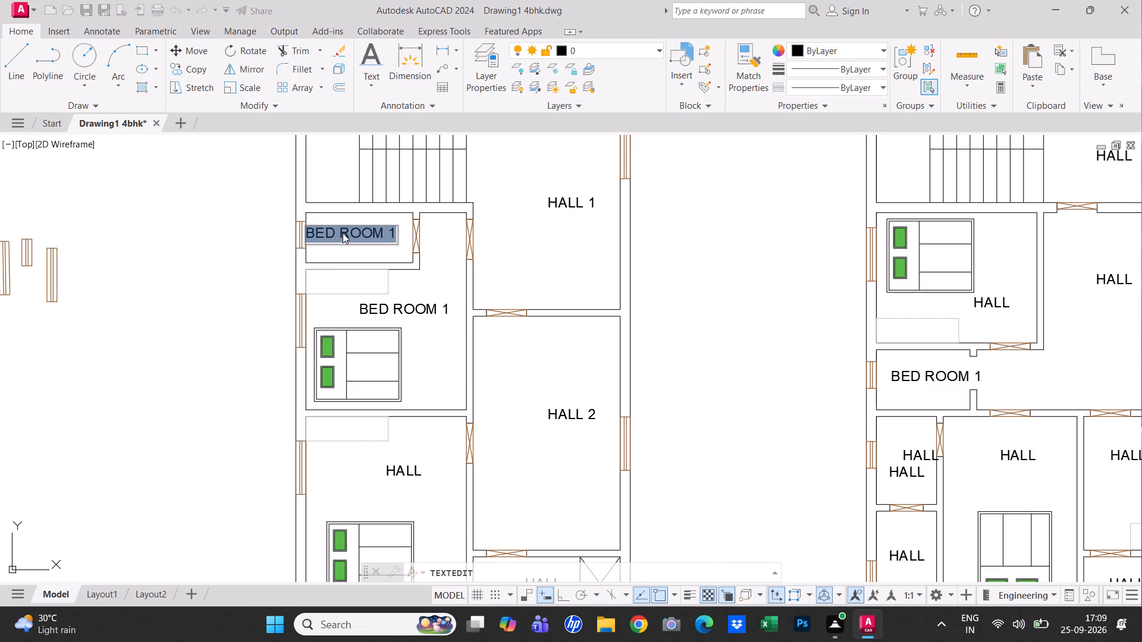
{"action": "key", "text": "BackSpace"}
{"action": "type", "text": "WASH"}
{"action": "key", "text": "space"}
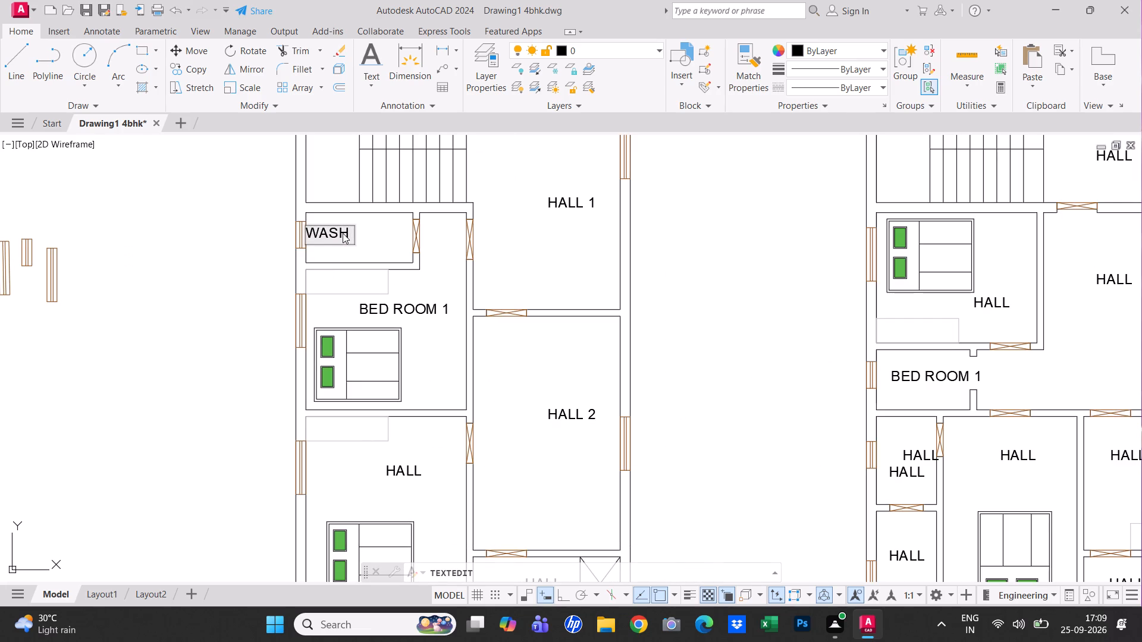
{"action": "key", "text": "Return"}
{"action": "key", "text": "space"}
{"action": "key", "text": "space"}
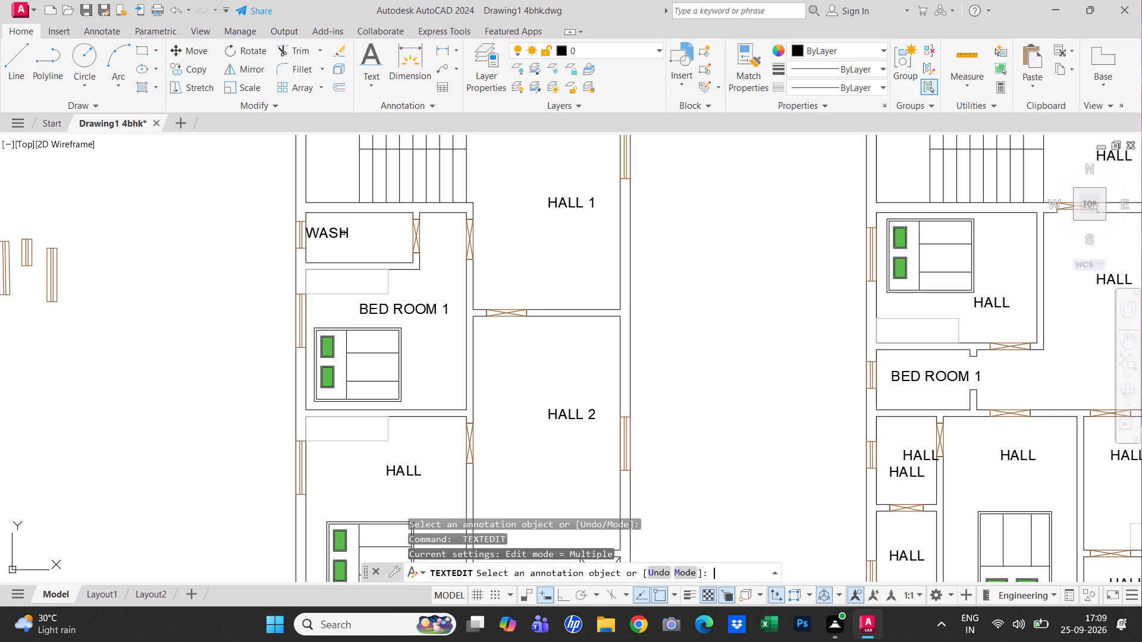
{"action": "key", "text": "Escape"}
Shift the WASH label slightly rightward by its grip so it sits clear of the room's window wall.
{"action": "scroll", "coordinate": [329, 234], "scroll_direction": "up", "scroll_amount": 2}
{"action": "left_click", "coordinate": [329, 234]}
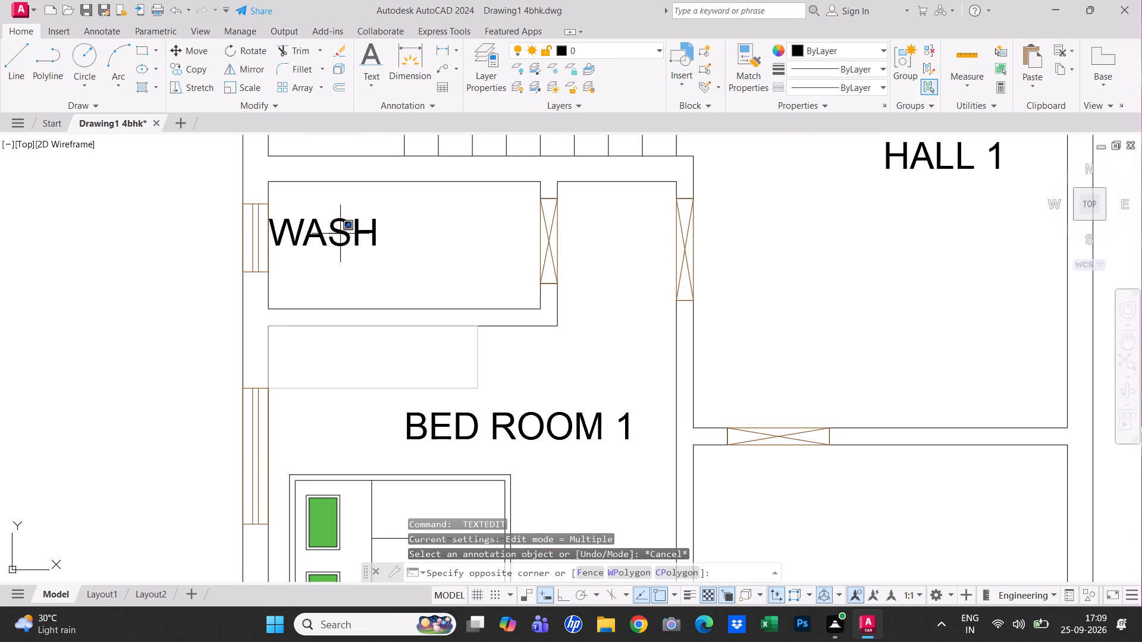
{"action": "key", "text": "Escape"}
{"action": "left_click", "coordinate": [340, 234]}
{"action": "left_click", "coordinate": [268, 245]}
{"action": "left_click", "coordinate": [308, 239]}
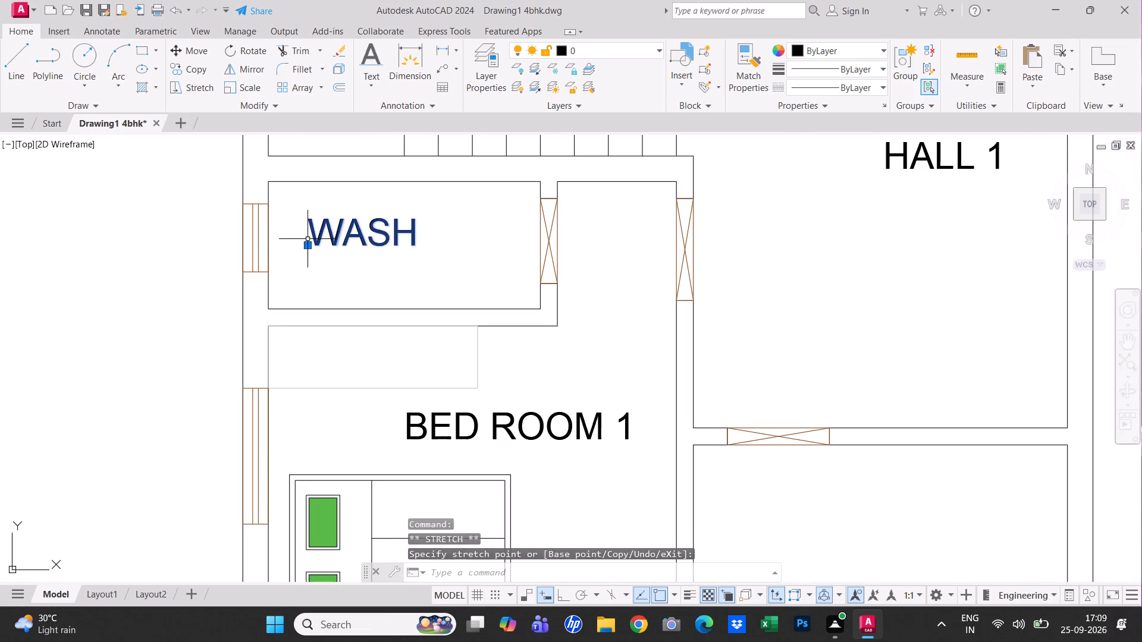
{"action": "key", "text": "Escape"}
Copy the WASH label directly below itself and change the copy's text to ROOM.
{"action": "left_click", "coordinate": [325, 237]}
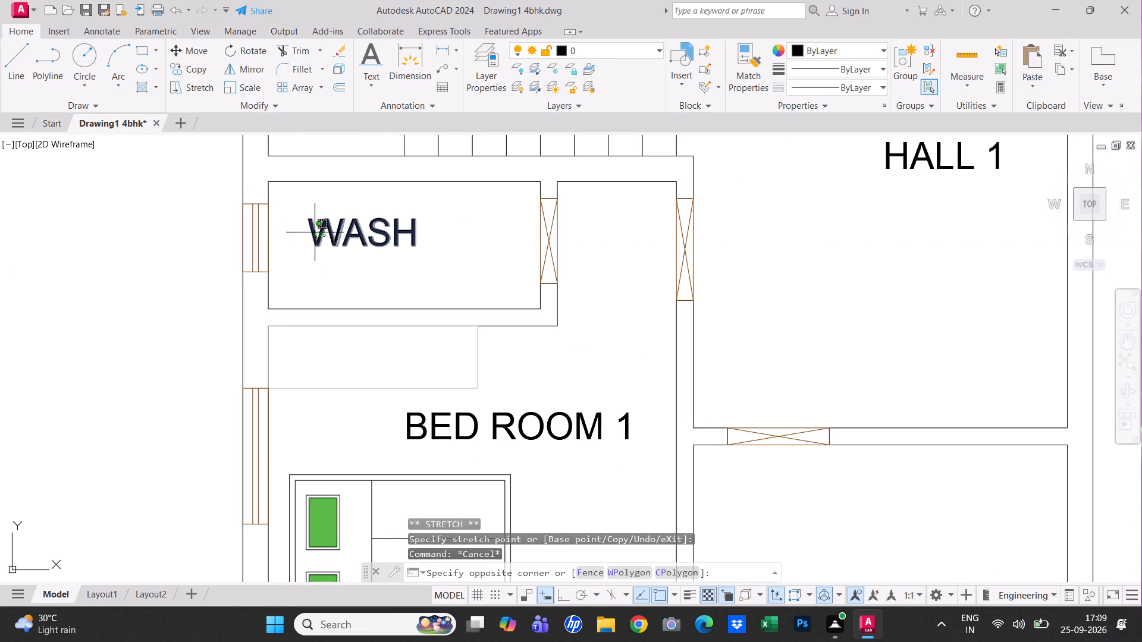
{"action": "left_click", "coordinate": [315, 232]}
{"action": "left_click", "coordinate": [200, 70]}
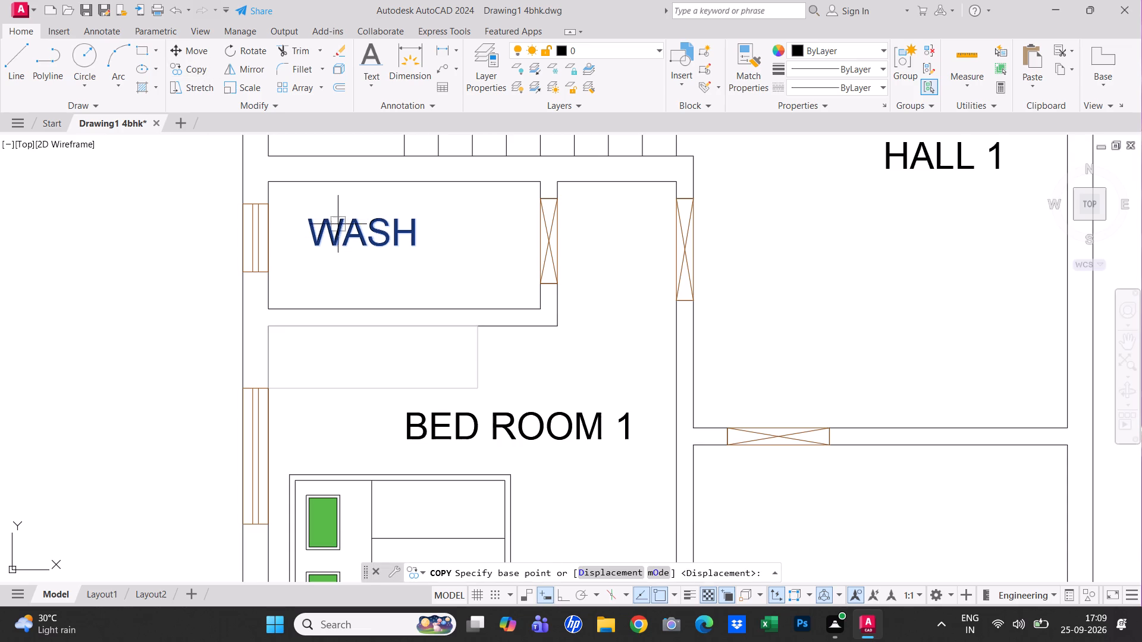
{"action": "left_click", "coordinate": [338, 225]}
{"action": "left_click", "coordinate": [339, 261]}
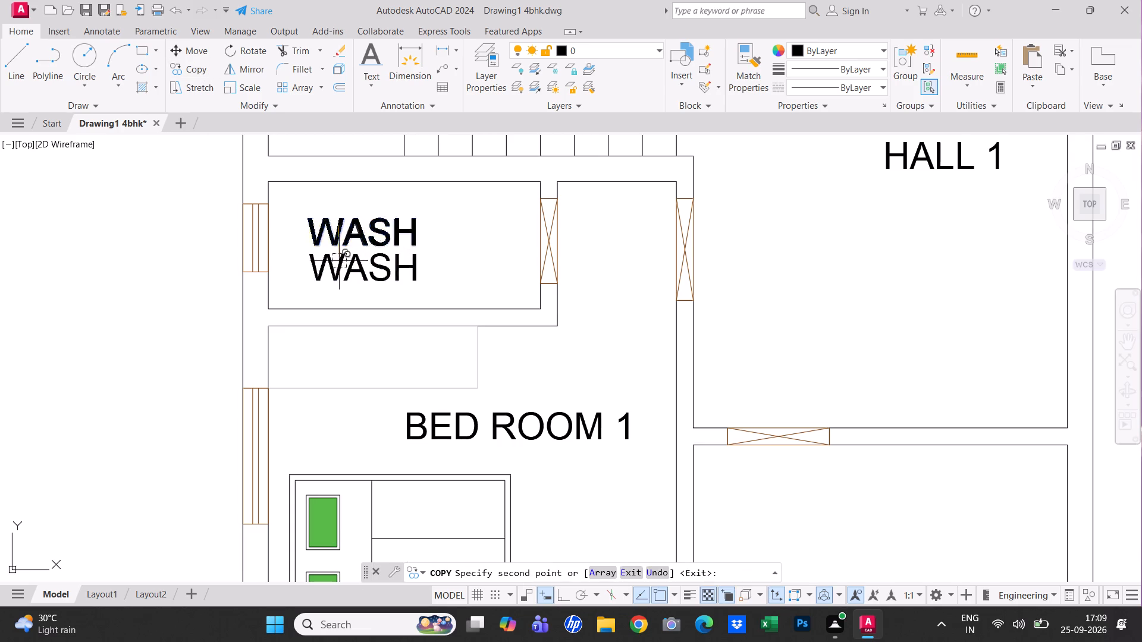
{"action": "key", "text": "Escape"}
{"action": "double_click", "coordinate": [382, 270]}
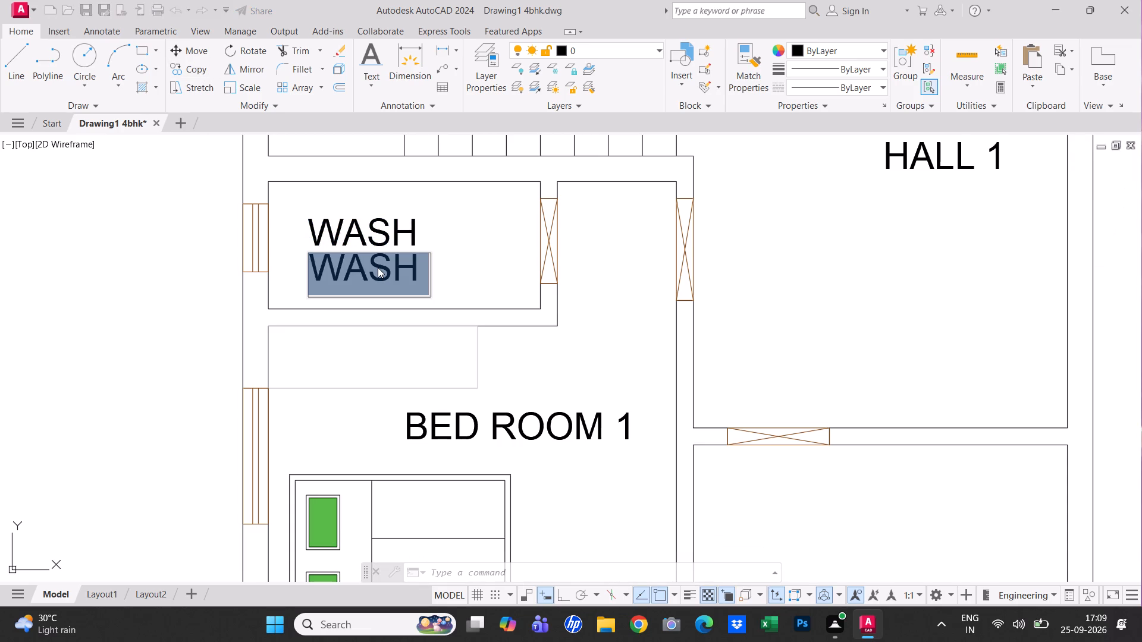
{"action": "type", "text": "ROOM"}
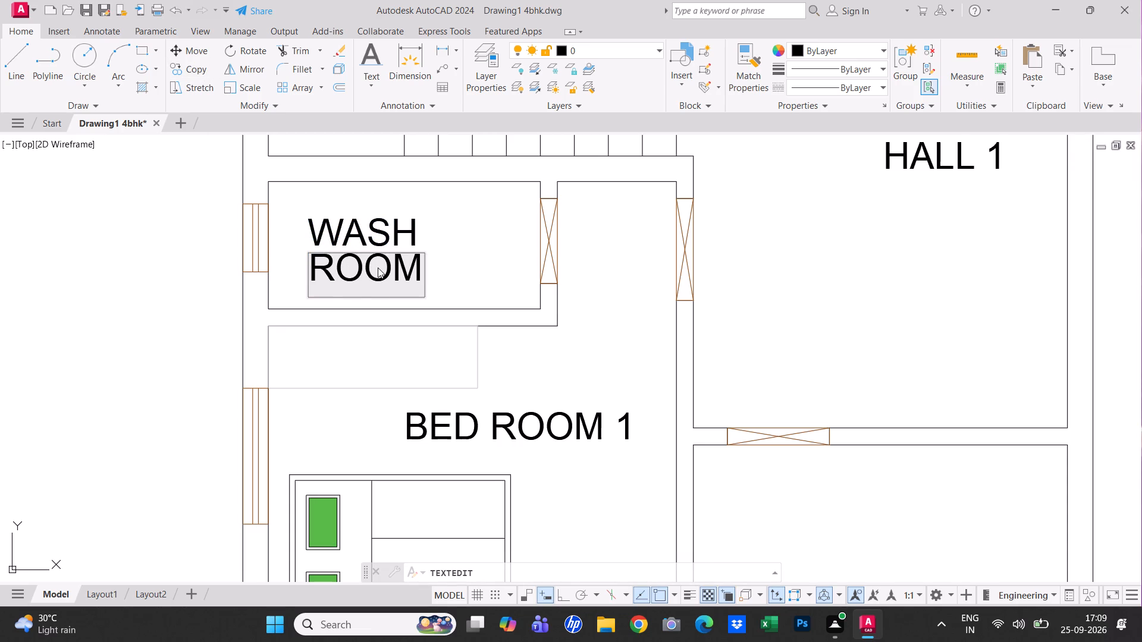
{"action": "left_click", "coordinate": [440, 248]}
{"action": "key", "text": "Escape"}
Erase the HALL labels from the two small stacked rooms in the lower-left corner of the right floor plan.
{"action": "scroll", "coordinate": [440, 250], "scroll_direction": "down", "scroll_amount": 3}
{"action": "middle_click_drag", "start_coordinate": [476, 316], "coordinate": [365, 318]}
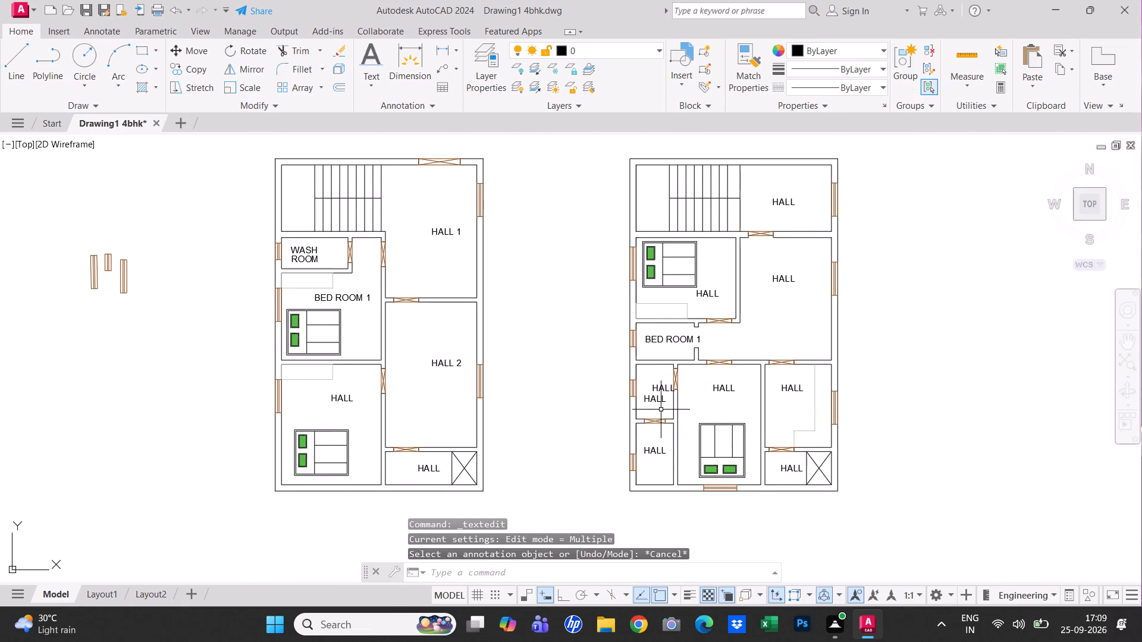
{"action": "left_click", "coordinate": [658, 404]}
{"action": "left_click", "coordinate": [654, 388]}
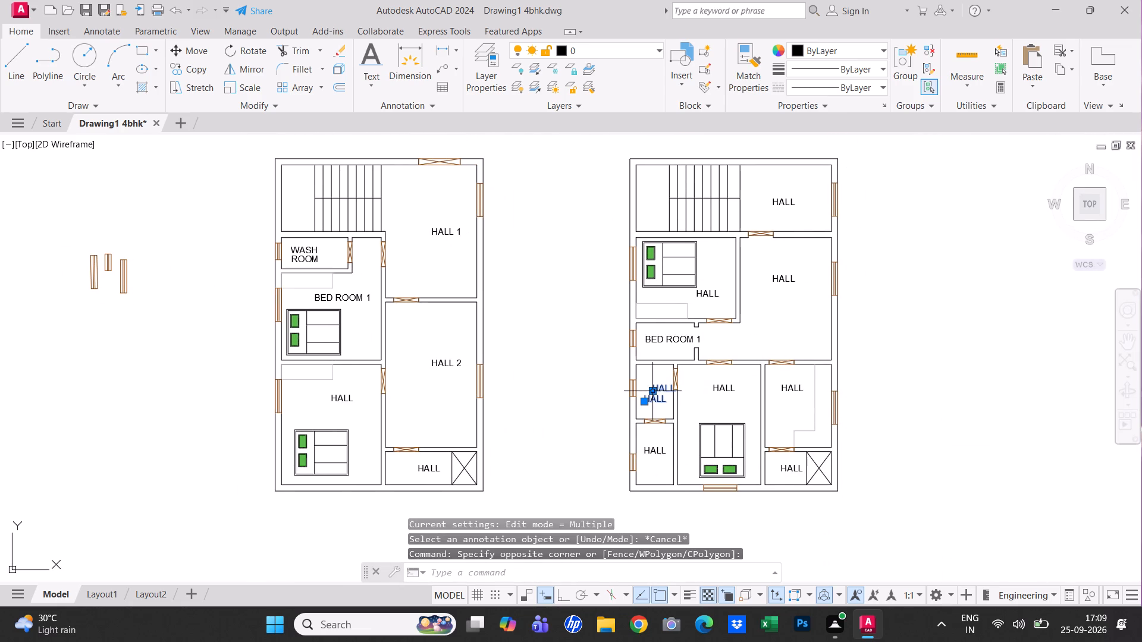
{"action": "type", "text": "E"}
{"action": "key", "text": "space"}
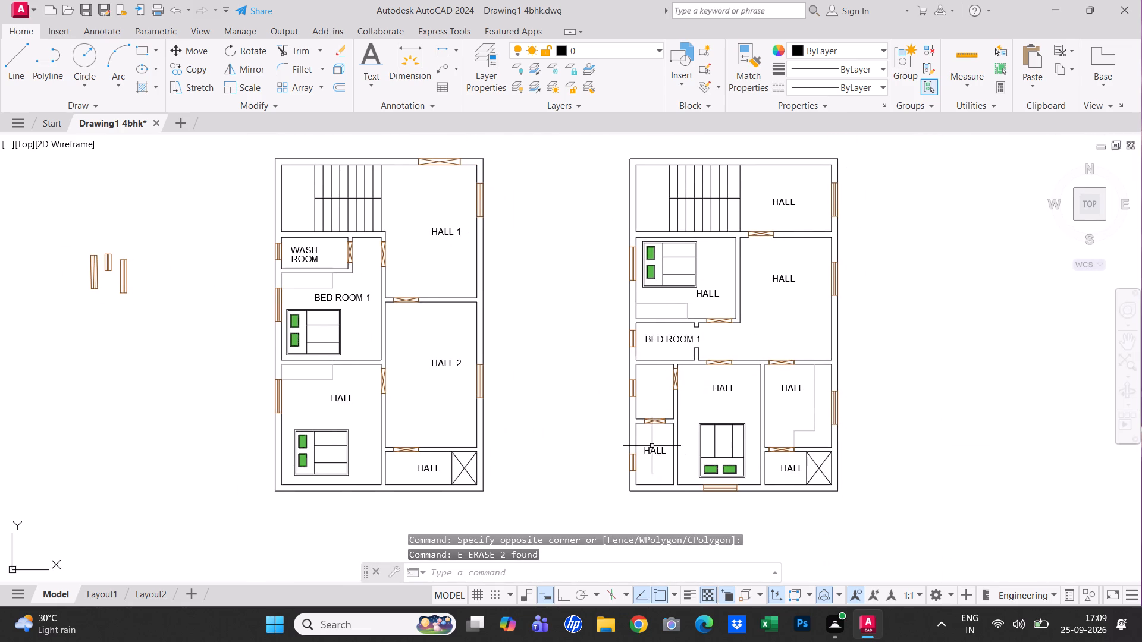
{"action": "left_click", "coordinate": [652, 446]}
{"action": "type", "text": "E"}
{"action": "key", "text": "space"}
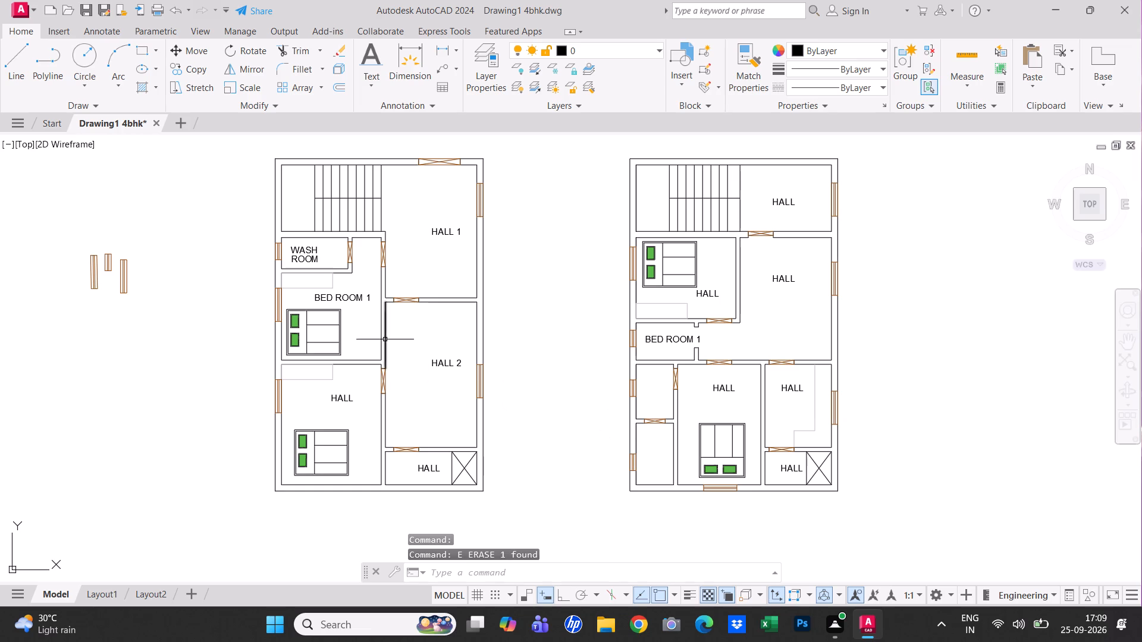
Copy the WASH and ROOM labels and paste them into the bottom-left small room of the right floor plan.
{"action": "left_click", "coordinate": [326, 264]}
{"action": "left_click", "coordinate": [299, 251]}
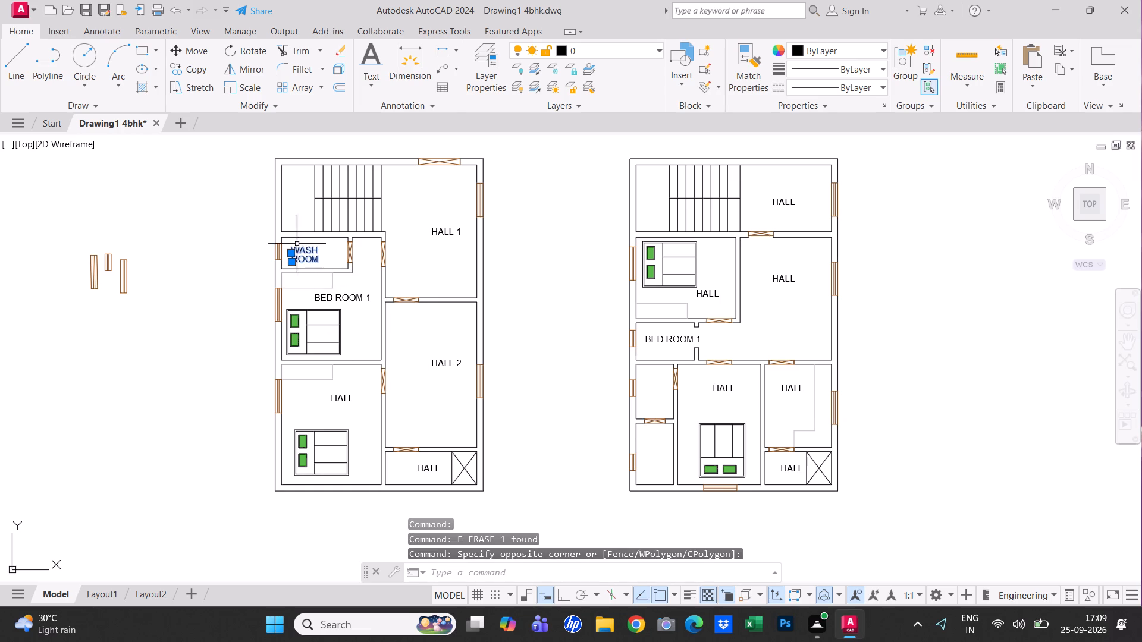
{"action": "key", "text": "ctrl+c"}
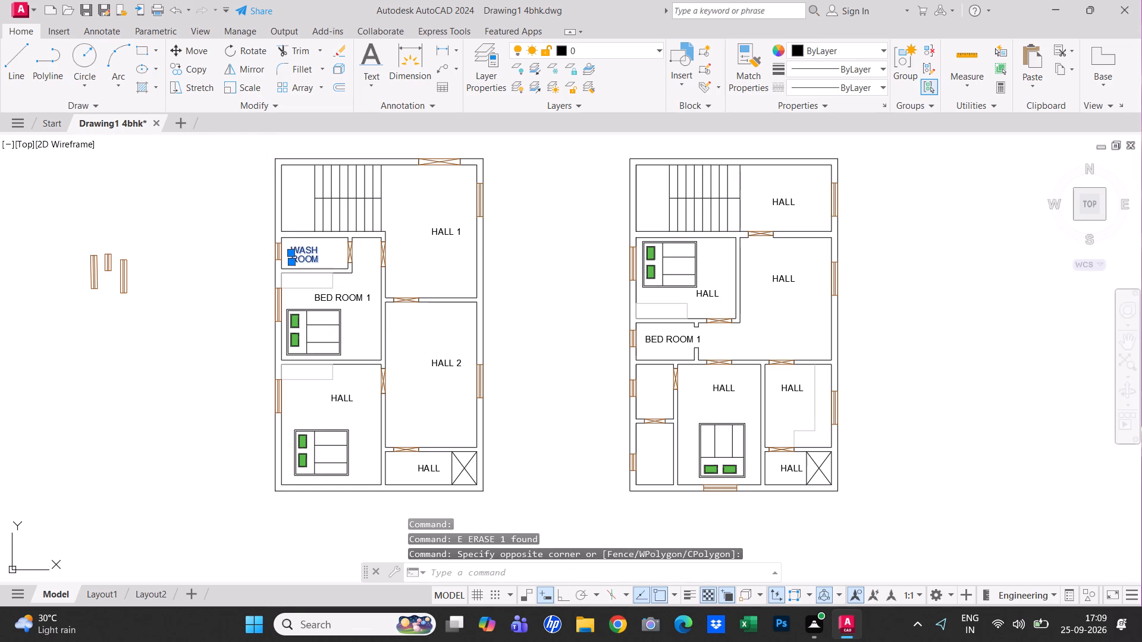
{"action": "key", "text": "ctrl+v"}
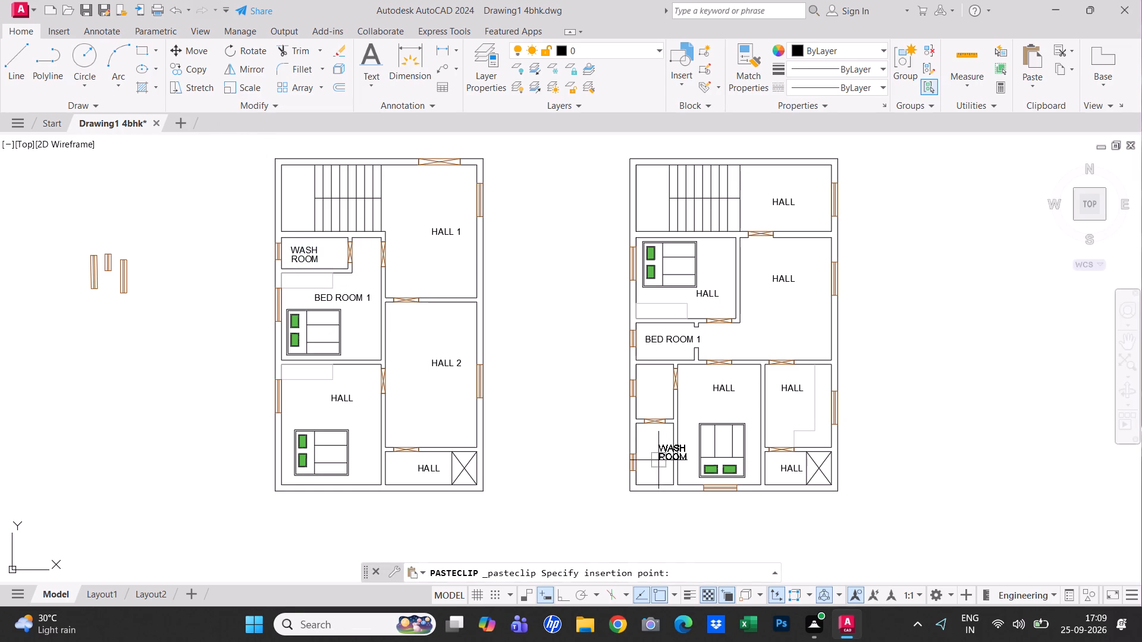
{"action": "scroll", "coordinate": [644, 451], "scroll_direction": "up", "scroll_amount": 3, "text": "ctrl"}
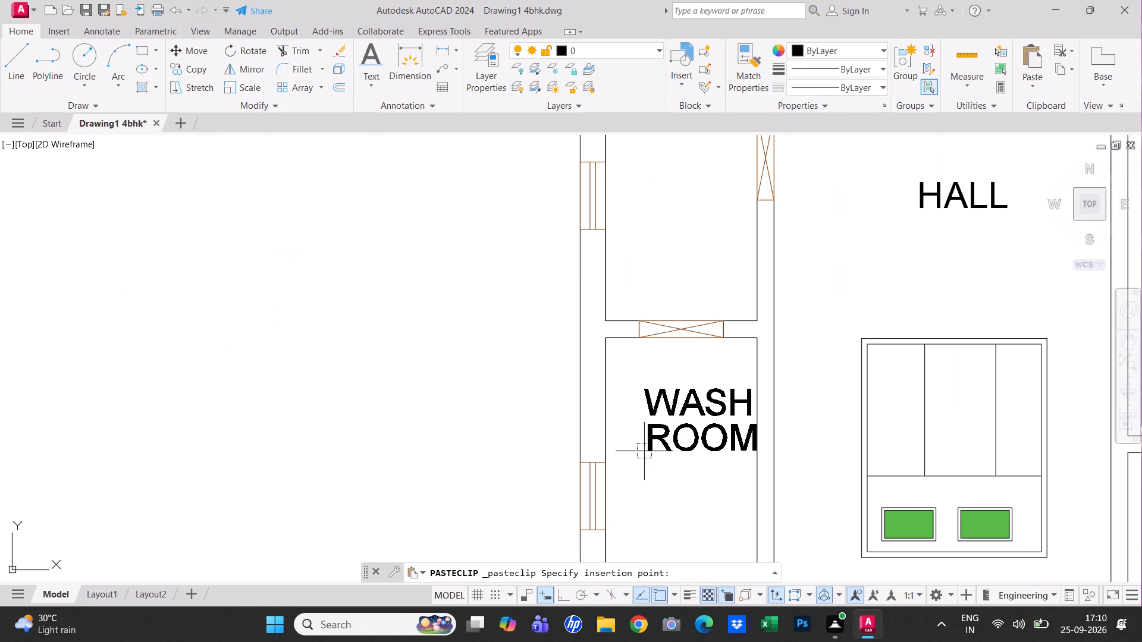
{"action": "left_click", "coordinate": [636, 454], "text": "ctrl"}
{"action": "scroll", "coordinate": [630, 465], "scroll_direction": "down", "scroll_amount": 4, "text": "ctrl"}
{"action": "key", "text": "Escape"}
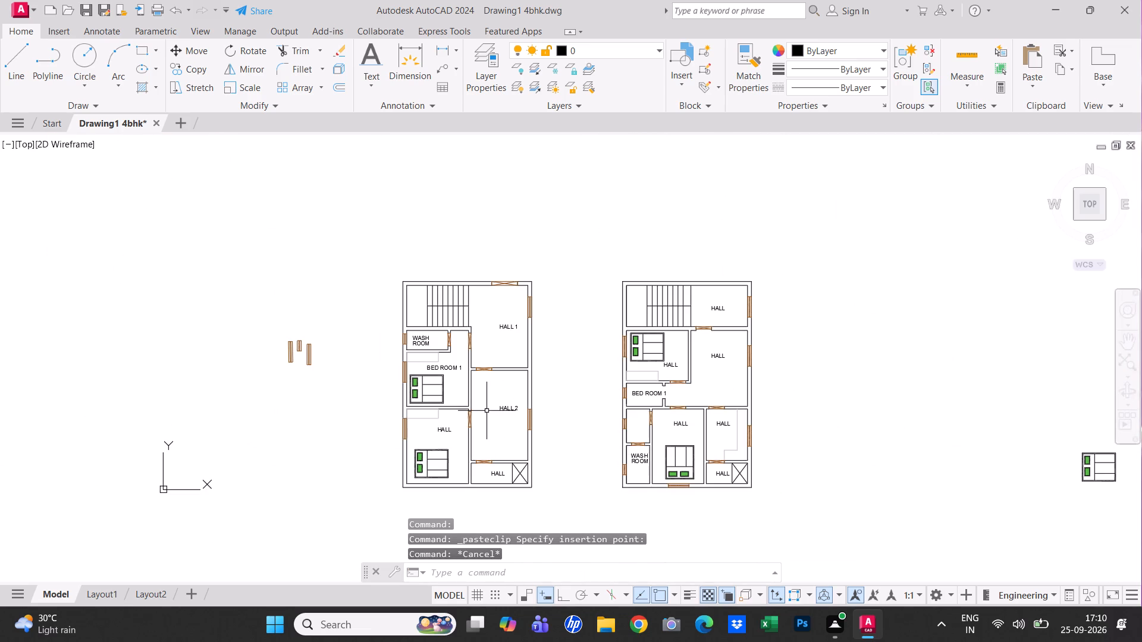
{"action": "key", "text": "Escape"}
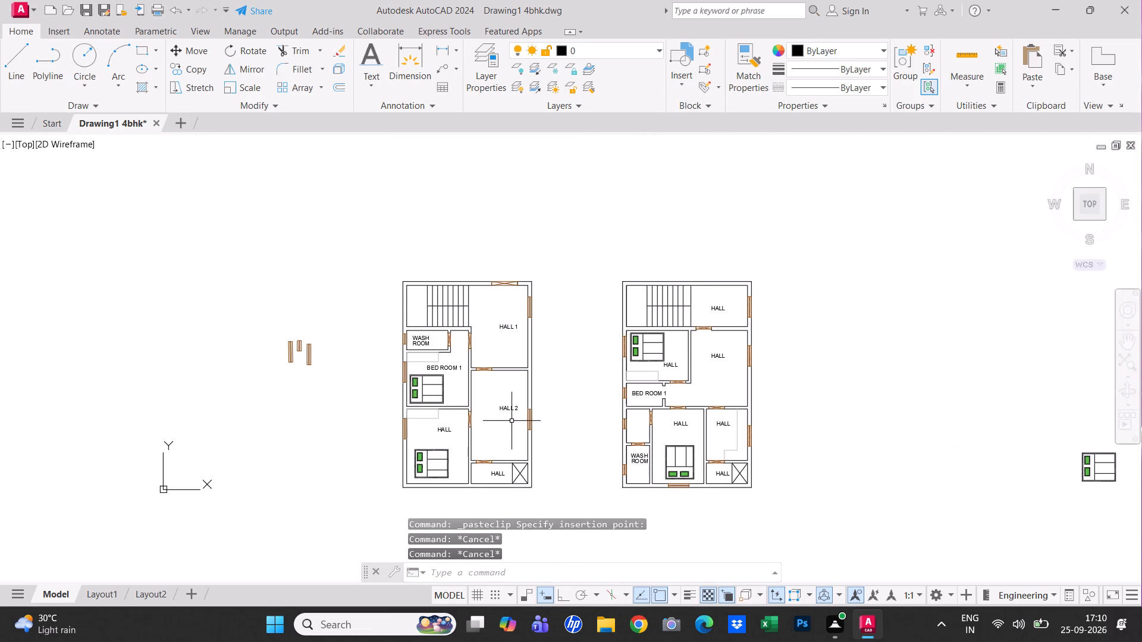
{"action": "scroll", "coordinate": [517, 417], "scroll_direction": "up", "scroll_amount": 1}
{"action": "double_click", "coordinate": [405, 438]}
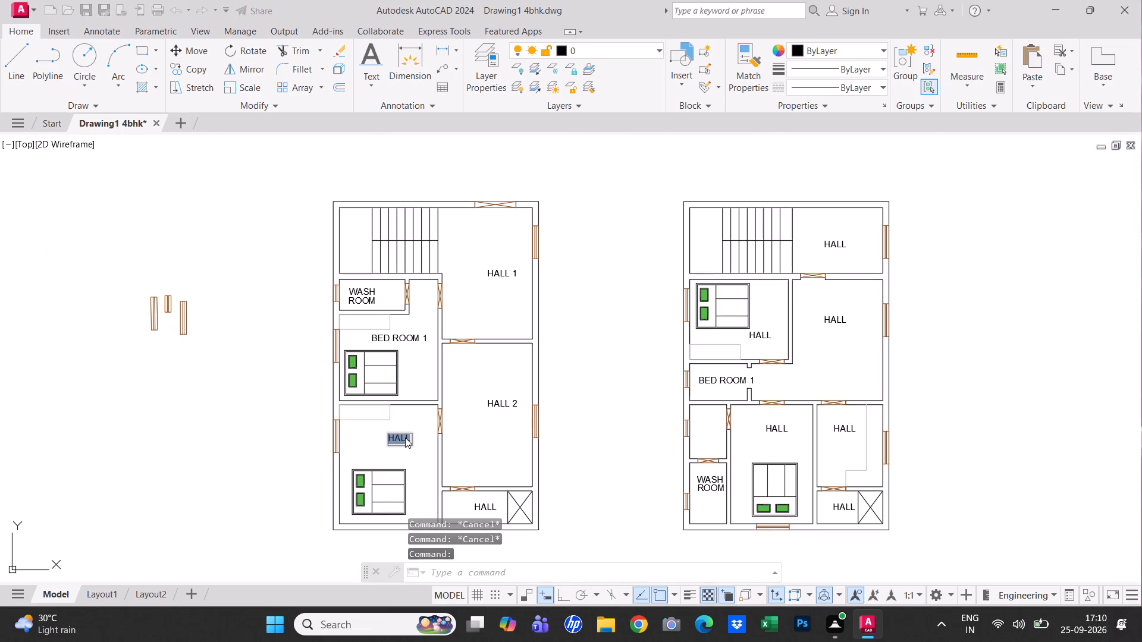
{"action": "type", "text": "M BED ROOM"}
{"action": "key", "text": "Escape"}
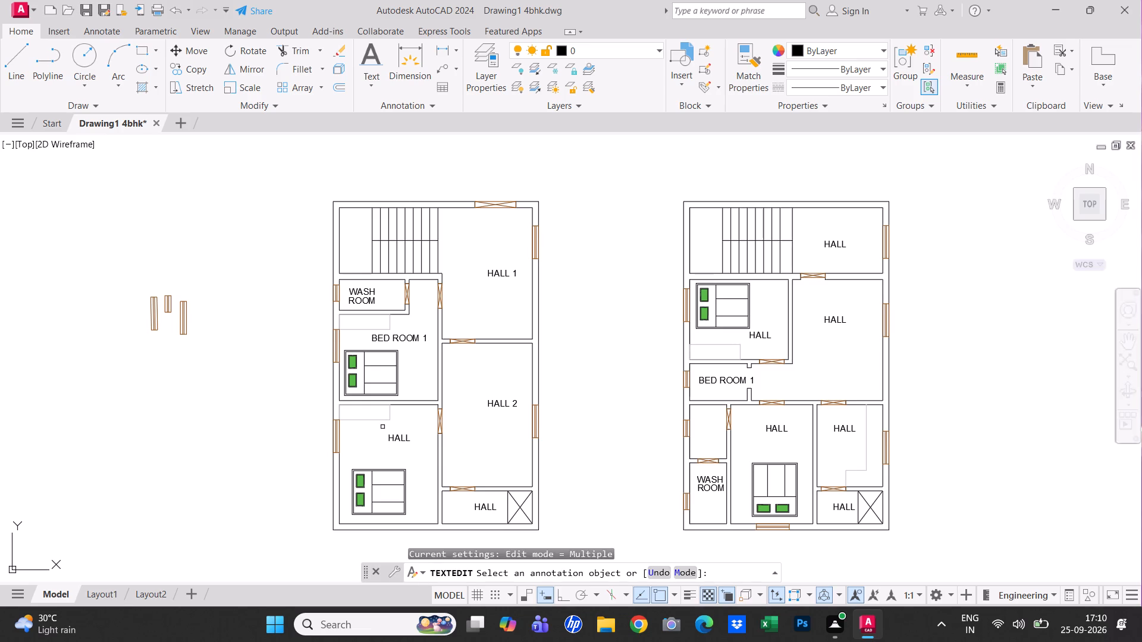
Change the HALL label in the left floor plan's lower bedroom to M BED ROOM.
{"action": "double_click", "coordinate": [393, 439]}
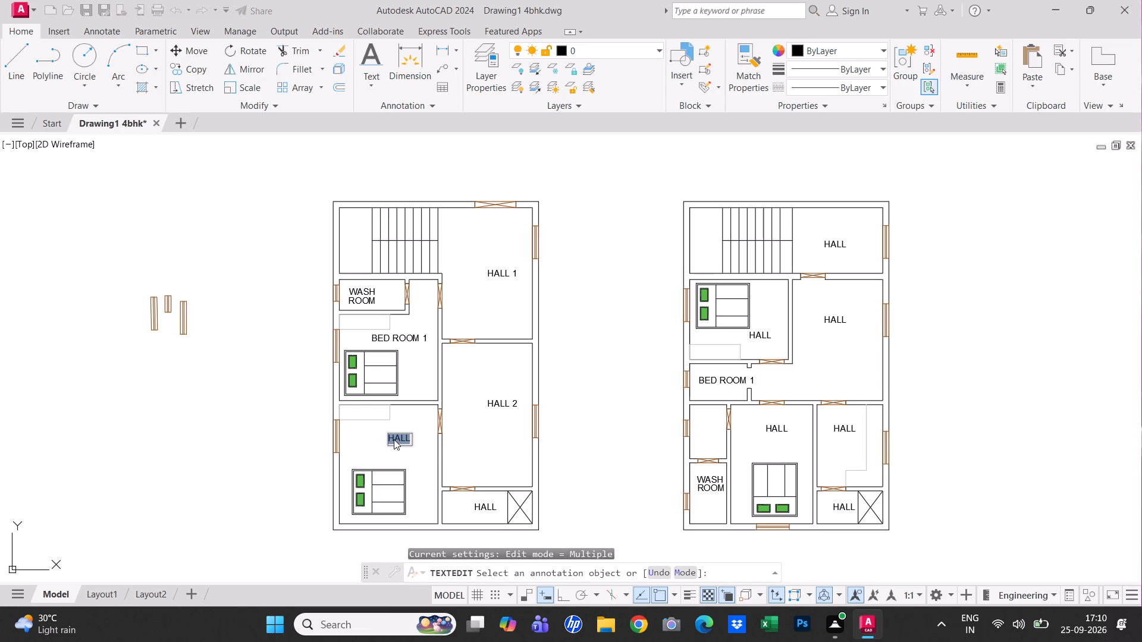
{"action": "type", "text": "M BR"}
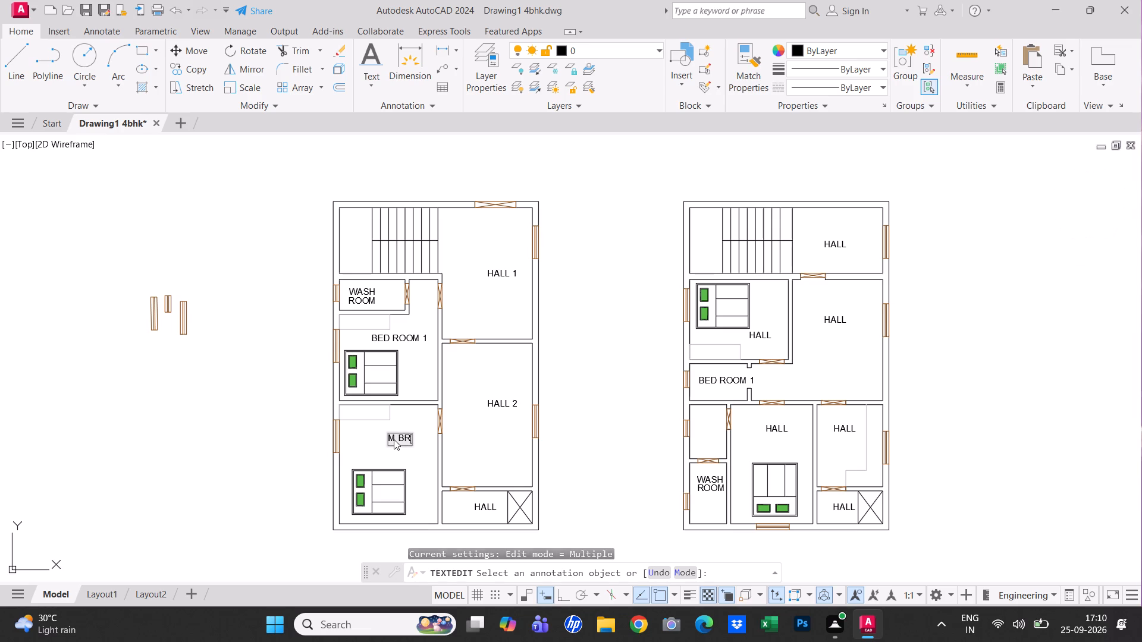
{"action": "key", "text": "BackSpace"}
{"action": "type", "text": "ED"}
{"action": "key", "text": "space"}
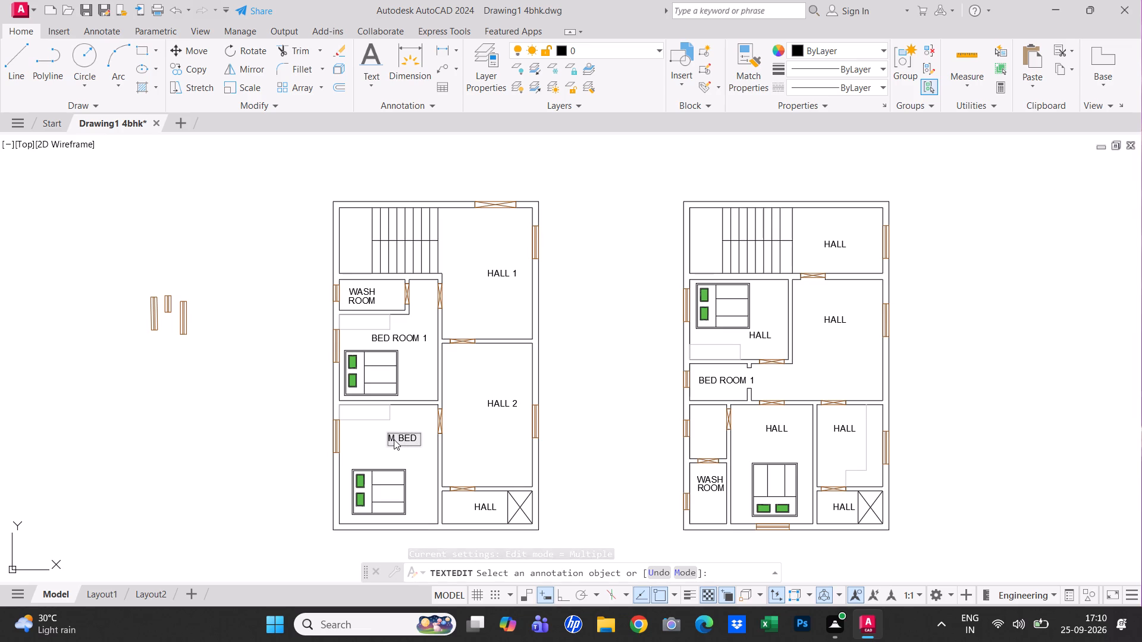
{"action": "type", "text": "ROOM"}
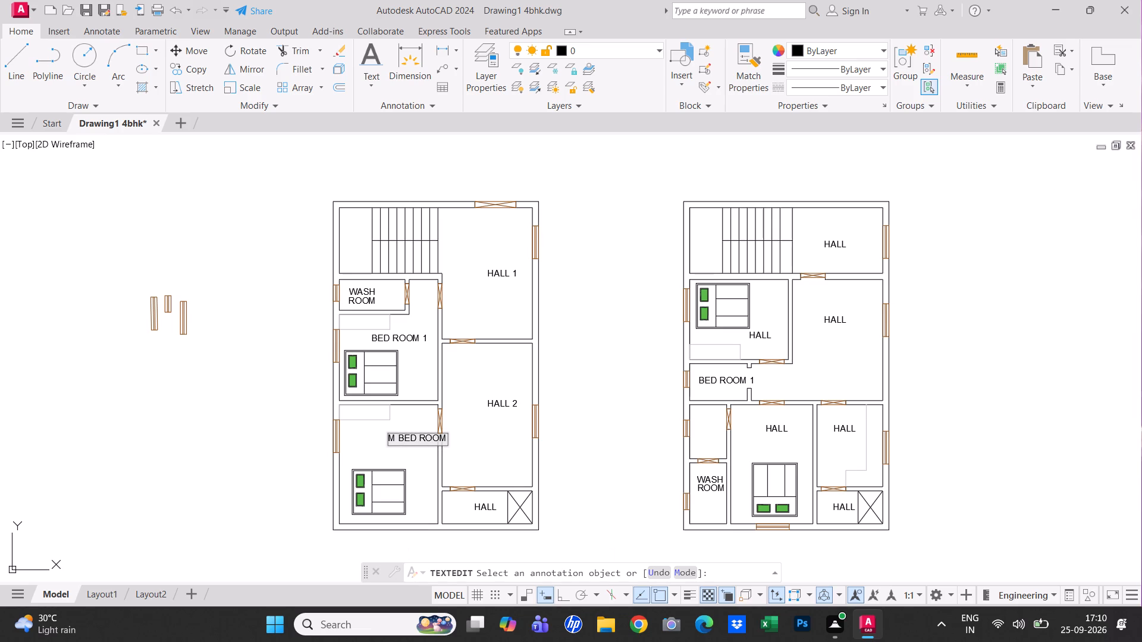
{"action": "left_click", "coordinate": [396, 457]}
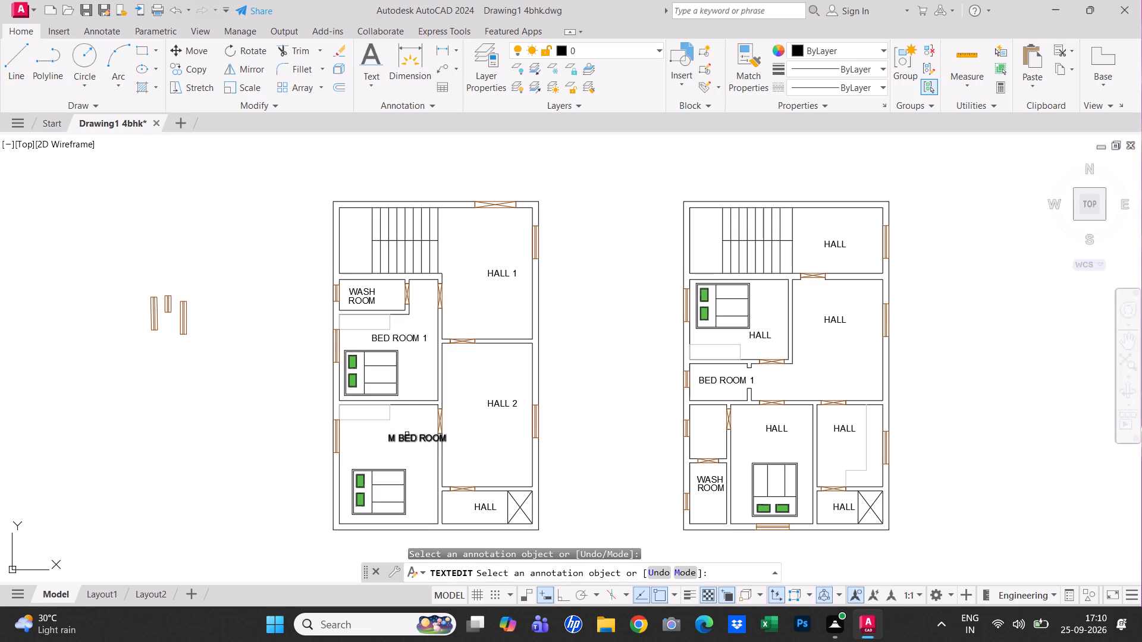
{"action": "key", "text": "Escape"}
Shift the M BED ROOM label leftward by its grip so the text fits inside the bedroom walls.
{"action": "left_click", "coordinate": [408, 436]}
{"action": "left_click", "coordinate": [388, 439]}
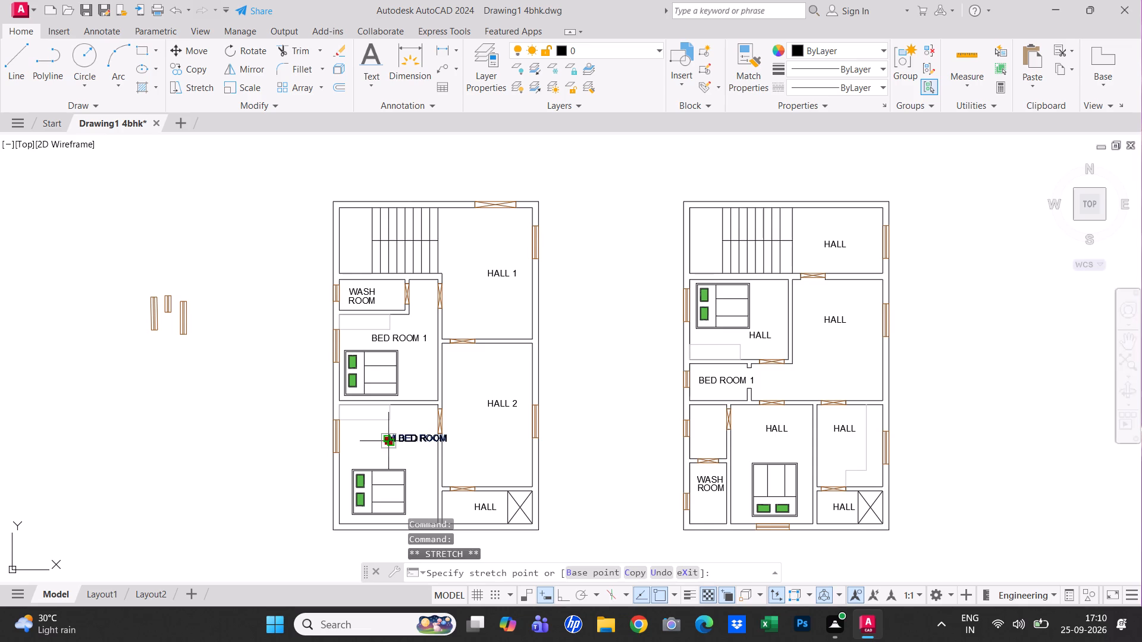
{"action": "left_click", "coordinate": [369, 439]}
{"action": "key", "text": "Escape"}
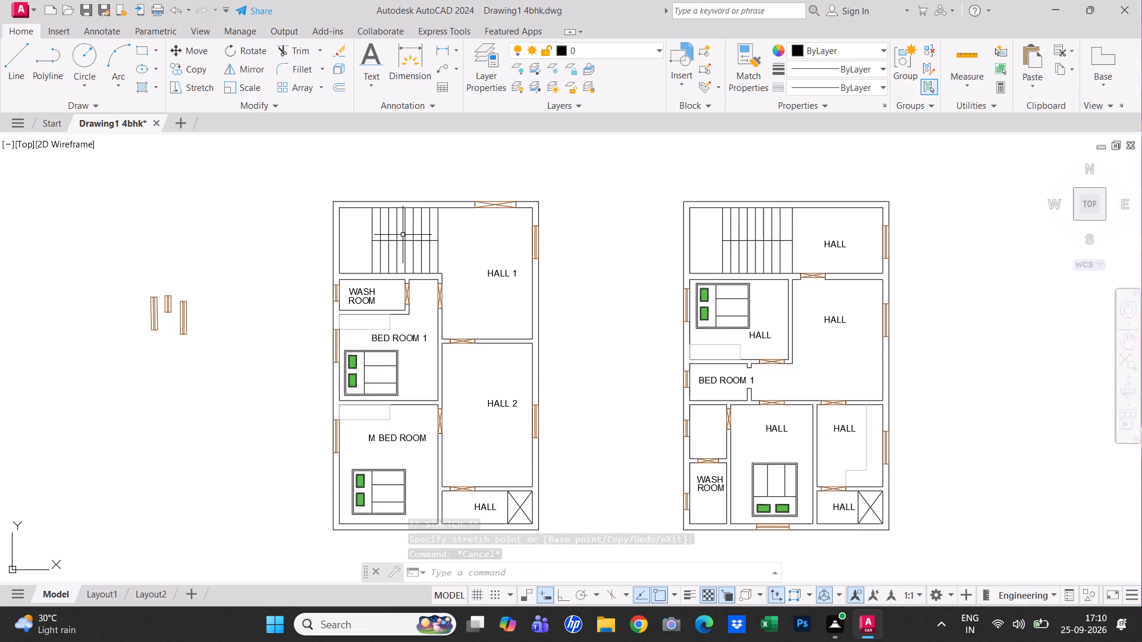
{"action": "key", "text": "Escape"}
Set the Standard dimension style's primary units to Engineering format with 0'-0" precision.
{"action": "type", "text": "DST"}
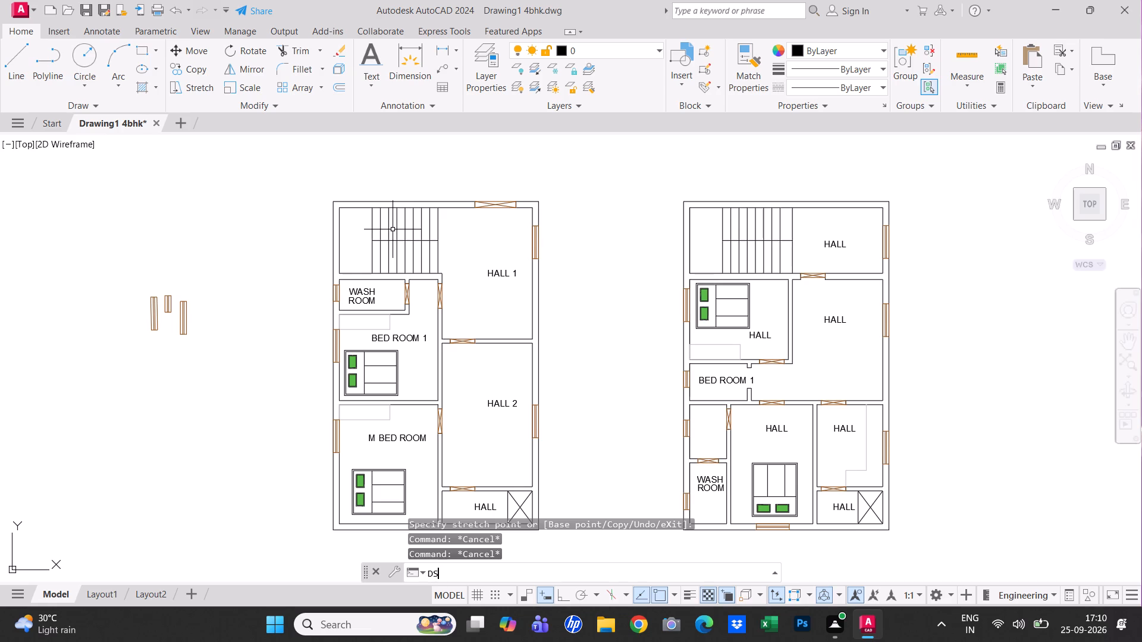
{"action": "key", "text": "space"}
{"action": "left_click", "coordinate": [730, 294]}
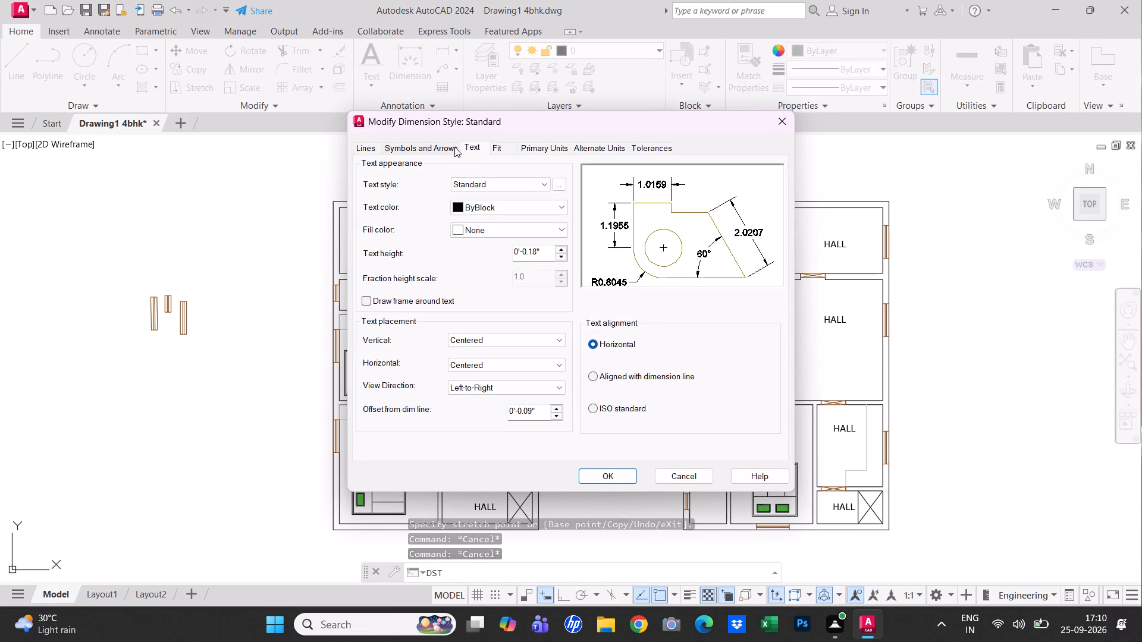
{"action": "left_click", "coordinate": [550, 150]}
{"action": "left_click", "coordinate": [516, 178]}
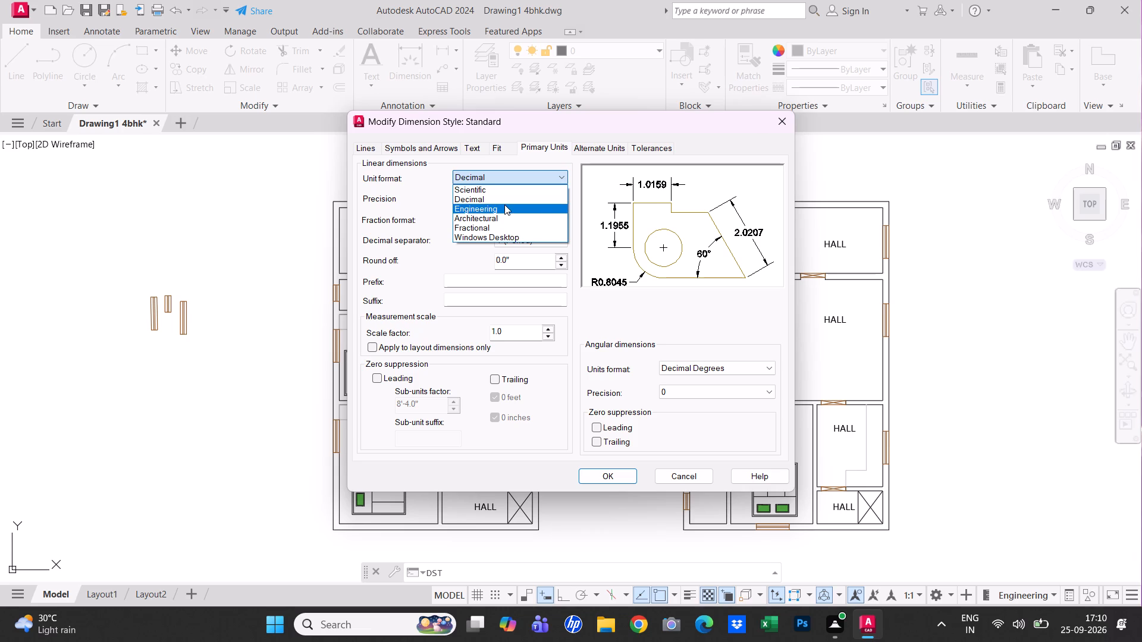
{"action": "left_click", "coordinate": [504, 207]}
{"action": "left_click", "coordinate": [504, 199]}
{"action": "left_click", "coordinate": [498, 218]}
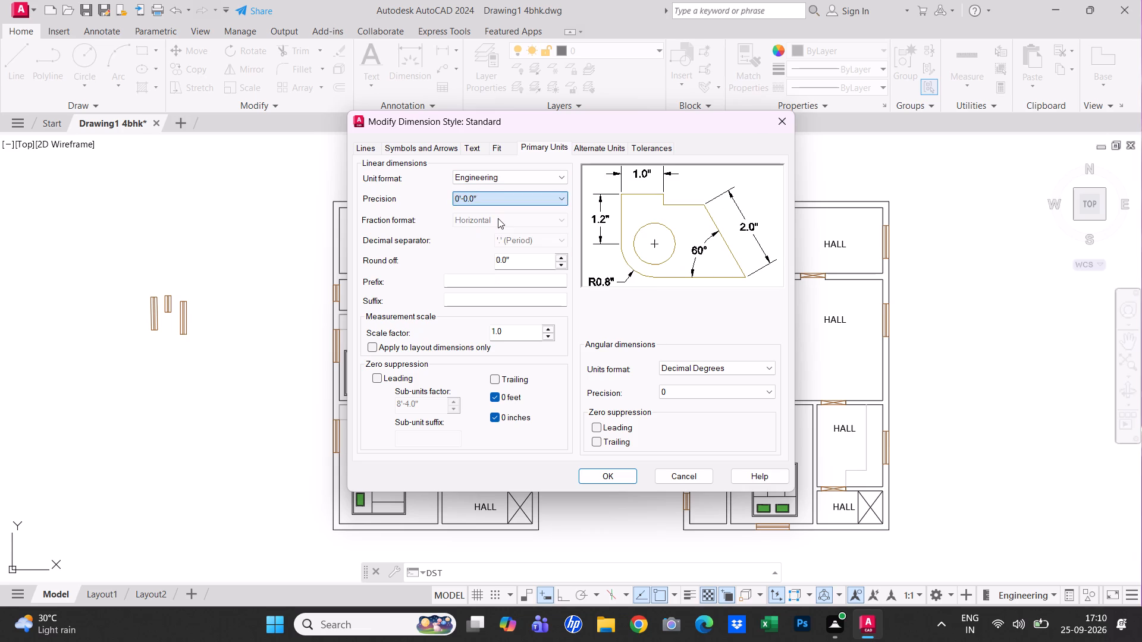
{"action": "left_click", "coordinate": [501, 197]}
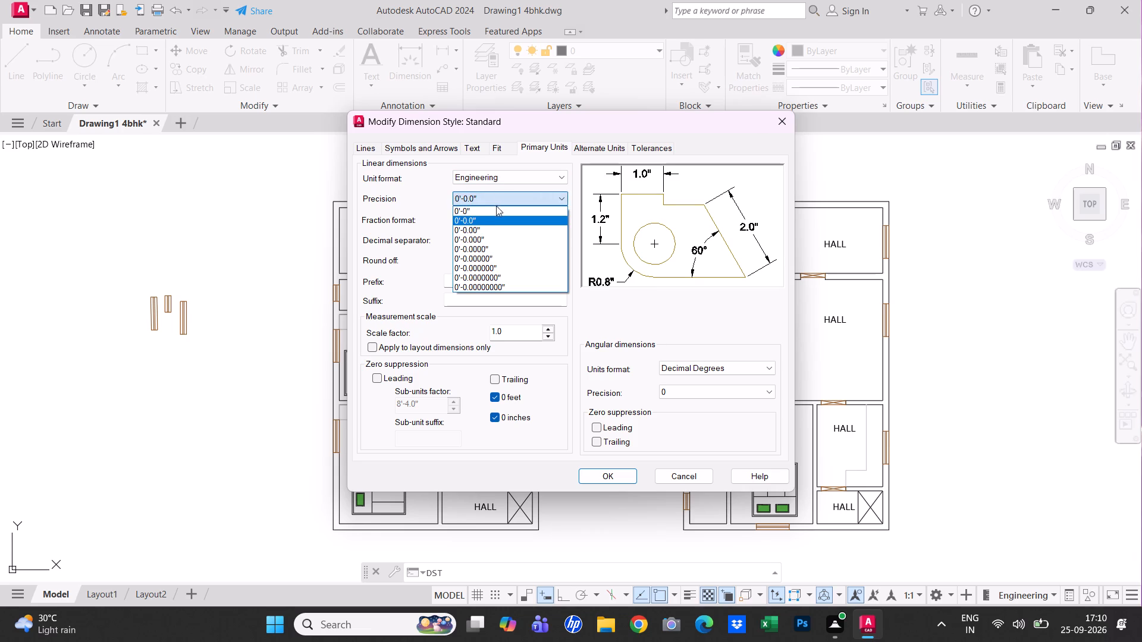
{"action": "left_click", "coordinate": [496, 207]}
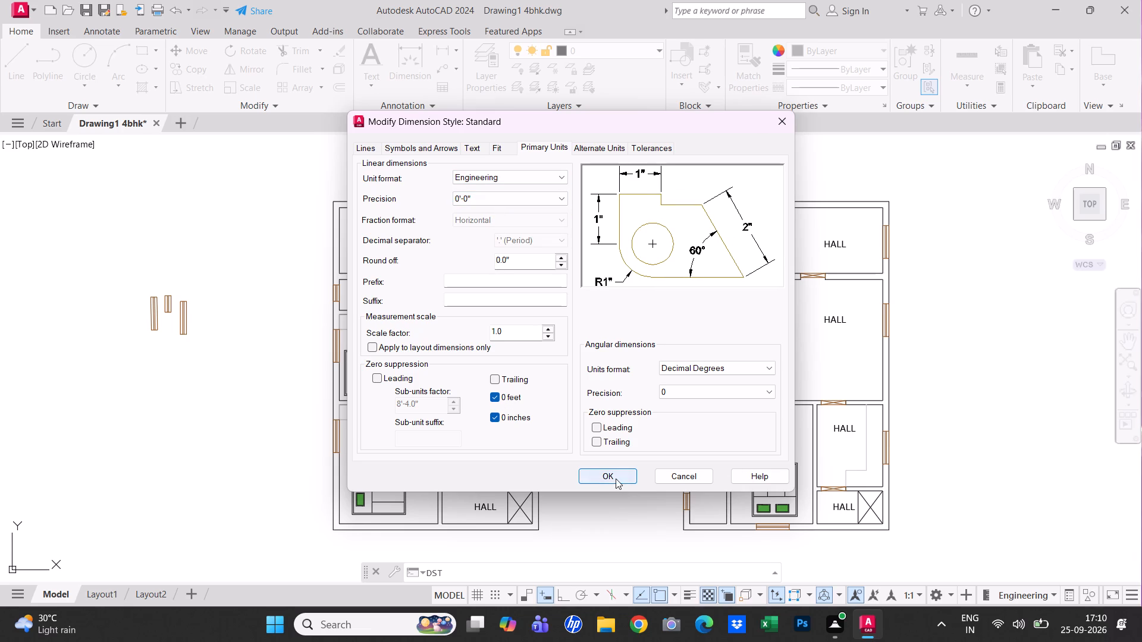
{"action": "left_click", "coordinate": [614, 477]}
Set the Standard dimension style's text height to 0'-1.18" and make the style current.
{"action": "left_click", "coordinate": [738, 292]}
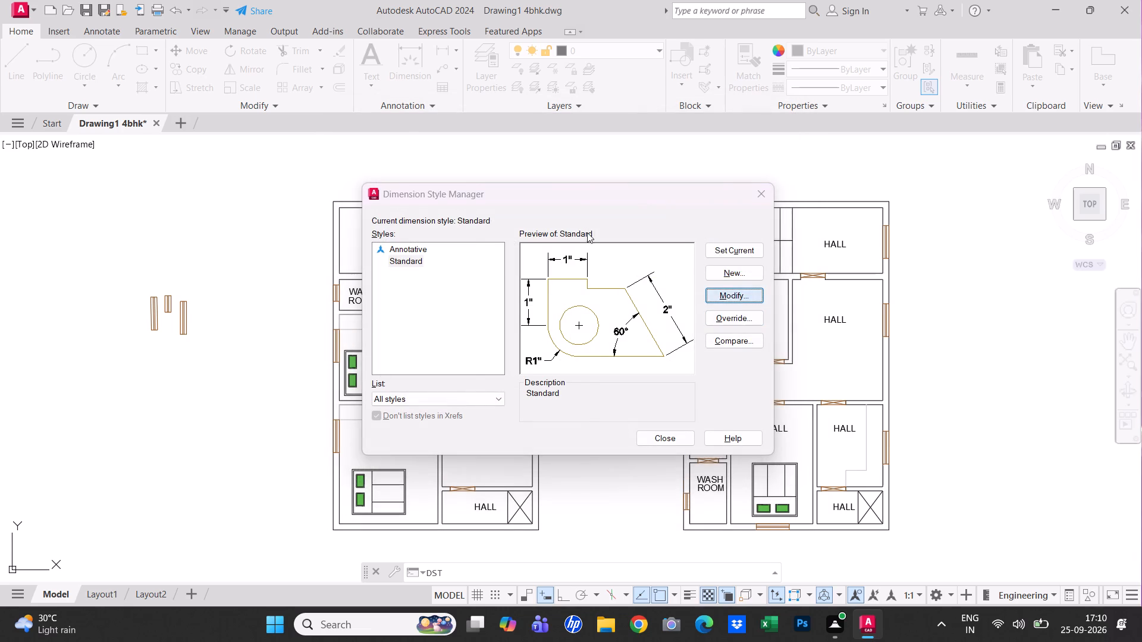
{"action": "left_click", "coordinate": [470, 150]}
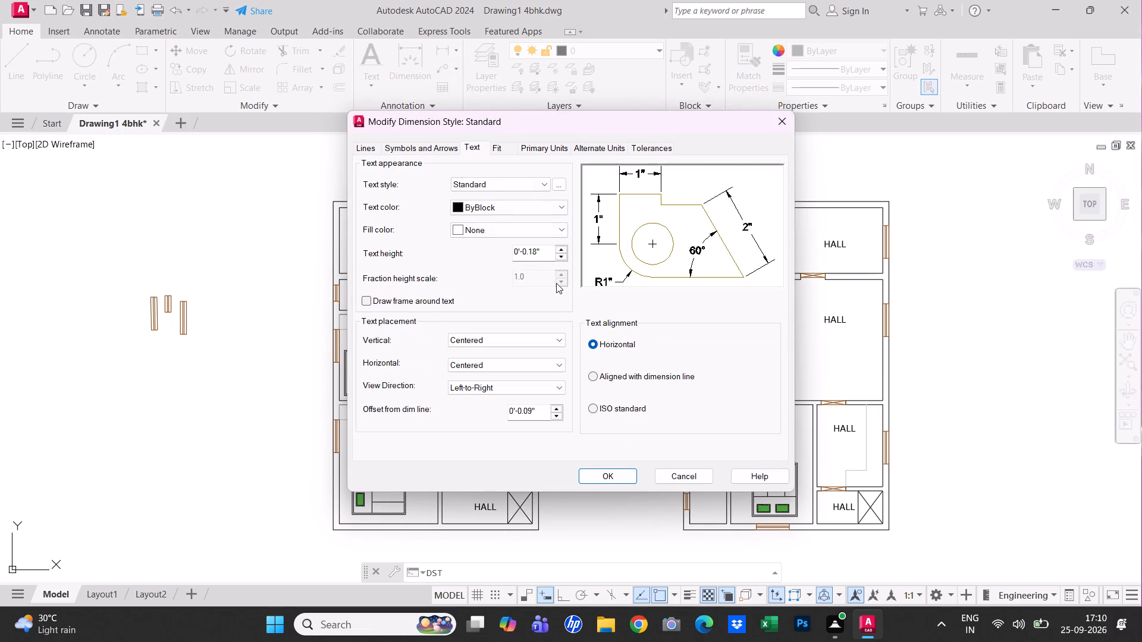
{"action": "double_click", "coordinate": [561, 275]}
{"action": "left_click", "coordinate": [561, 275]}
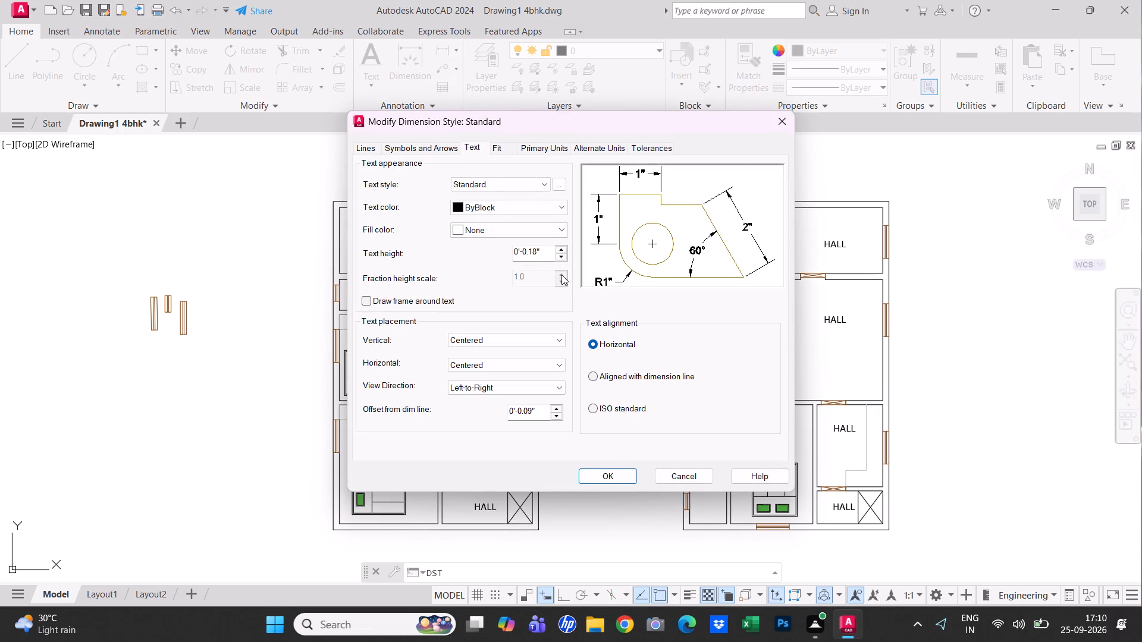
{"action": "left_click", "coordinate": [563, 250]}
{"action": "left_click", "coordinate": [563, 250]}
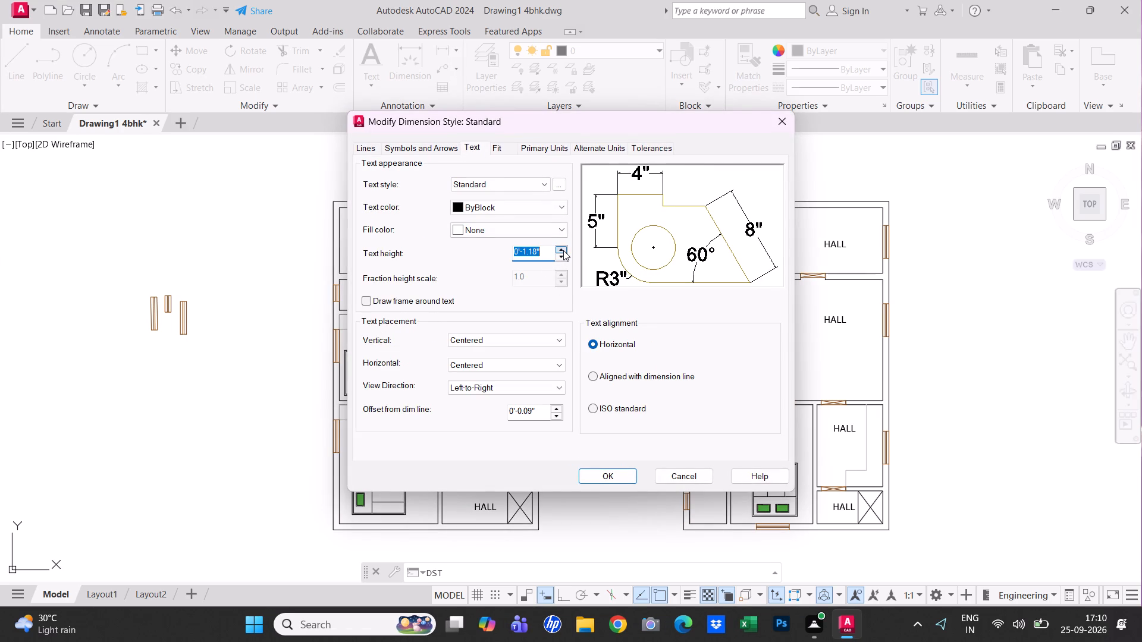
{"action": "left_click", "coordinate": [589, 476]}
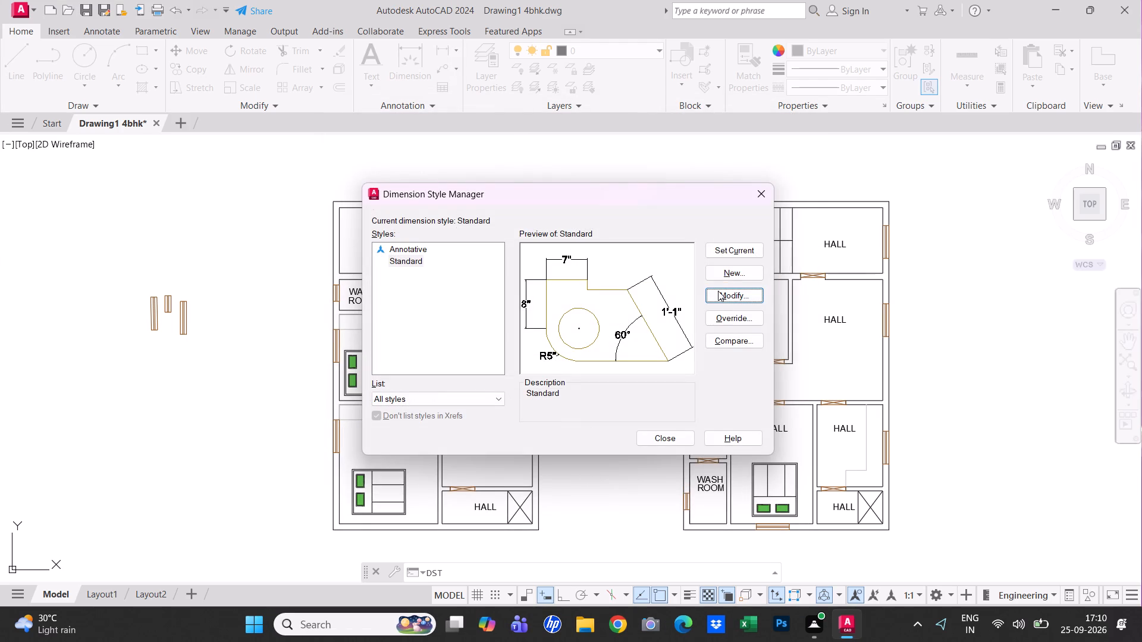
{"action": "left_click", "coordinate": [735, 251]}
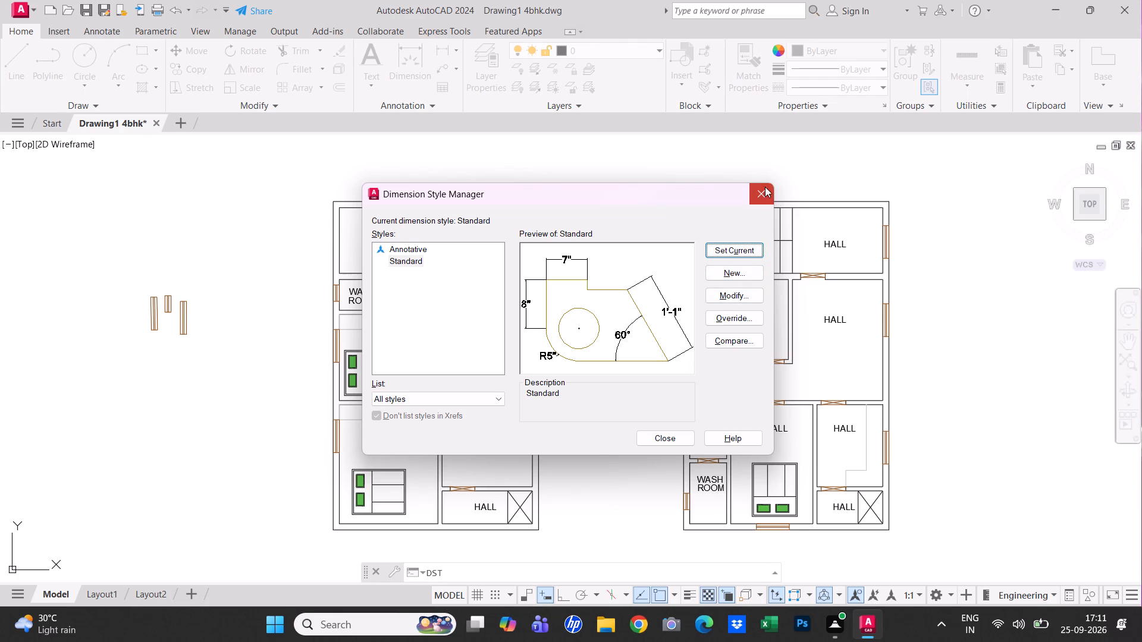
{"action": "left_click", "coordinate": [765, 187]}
Dimension the left floor plan's overall length along its left outer wall and overall width above its top wall.
{"action": "left_click", "coordinate": [418, 83]}
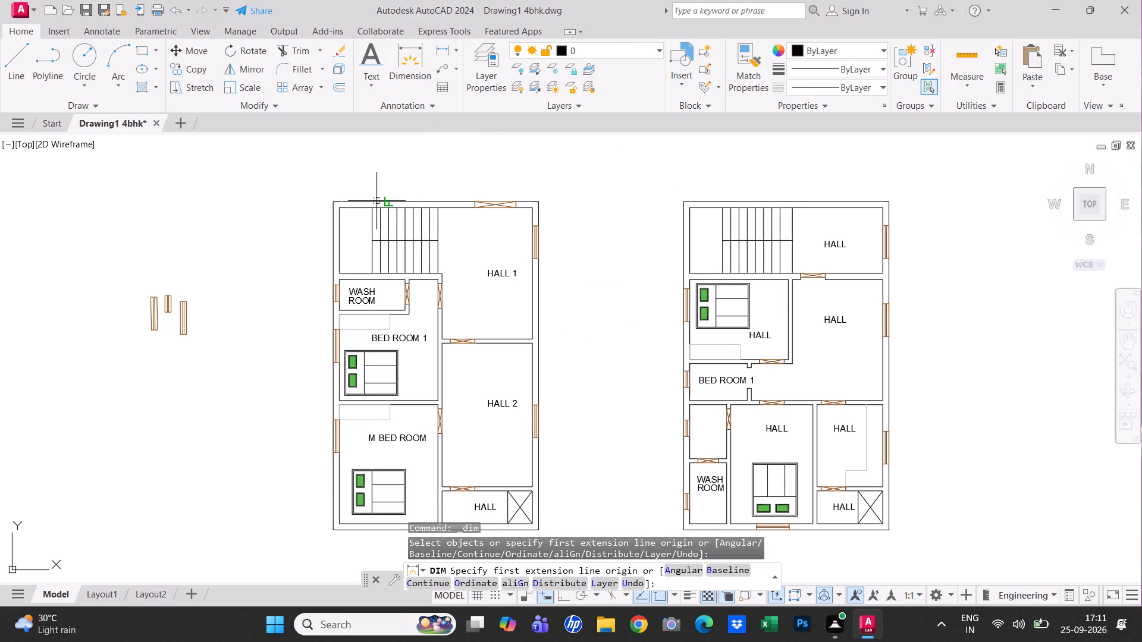
{"action": "left_click", "coordinate": [333, 222]}
{"action": "left_click", "coordinate": [314, 222]}
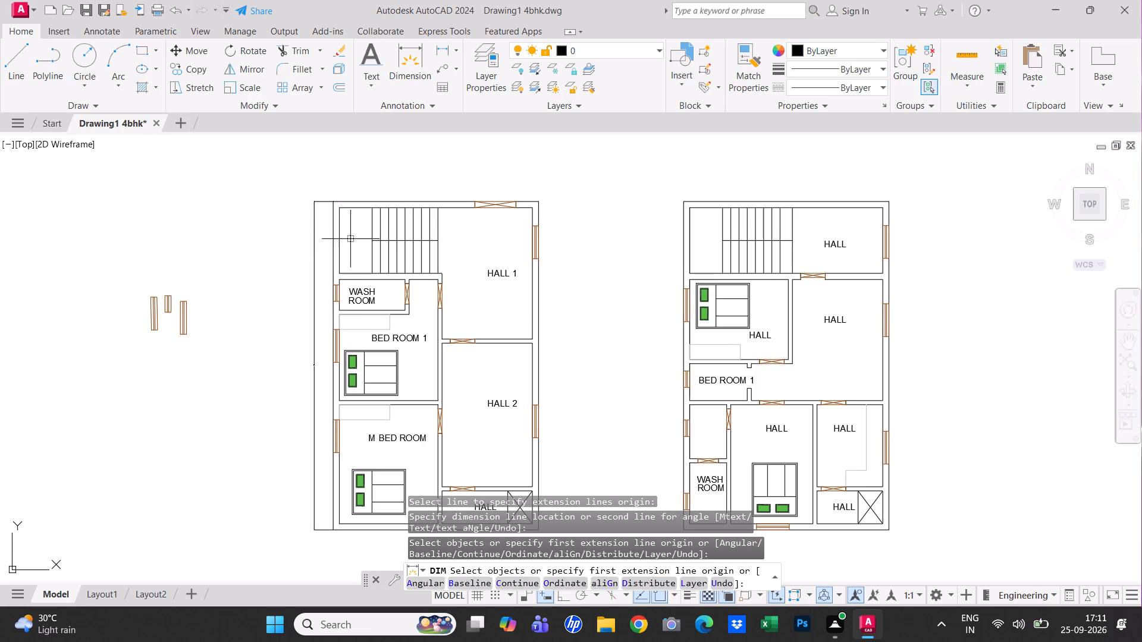
{"action": "left_click", "coordinate": [335, 202]}
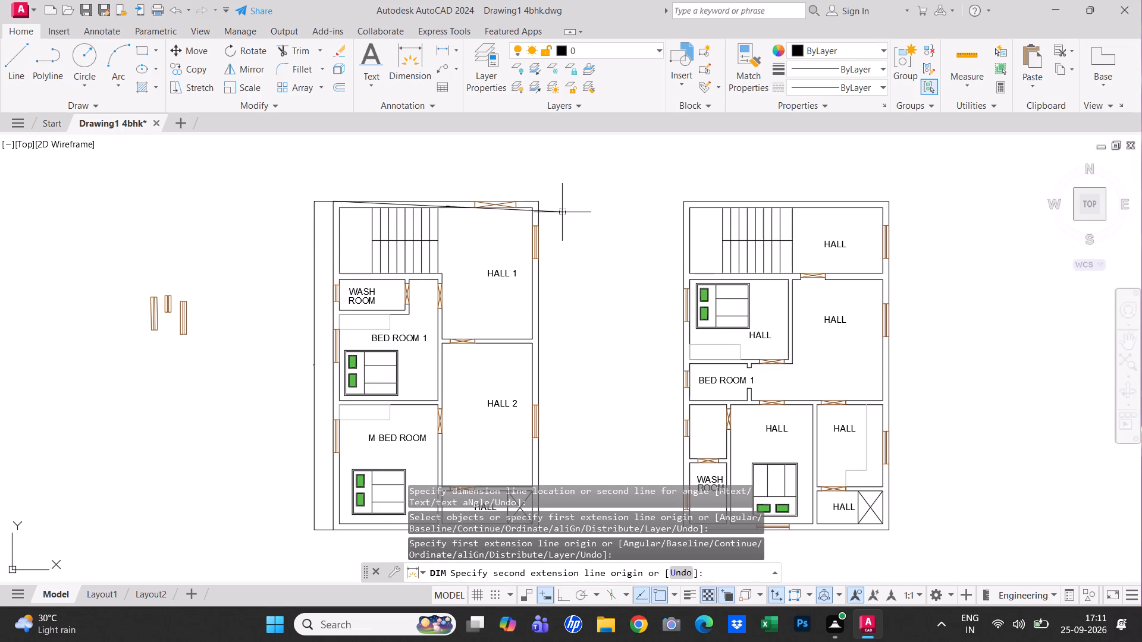
{"action": "left_click", "coordinate": [539, 199]}
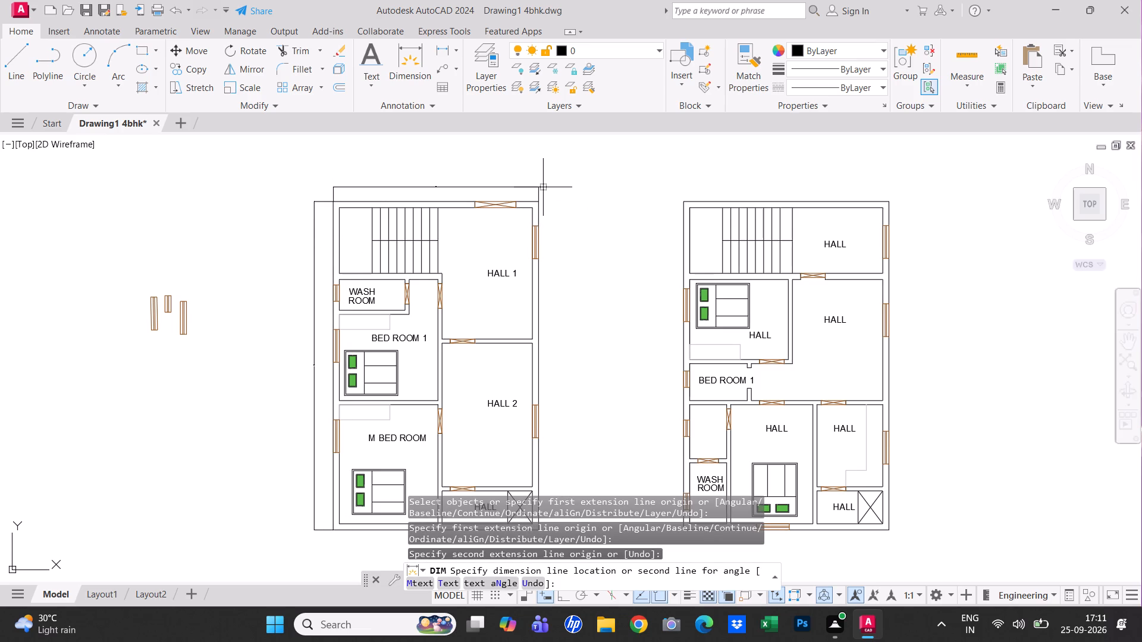
{"action": "left_click", "coordinate": [541, 190]}
{"action": "right_click", "coordinate": [589, 196]}
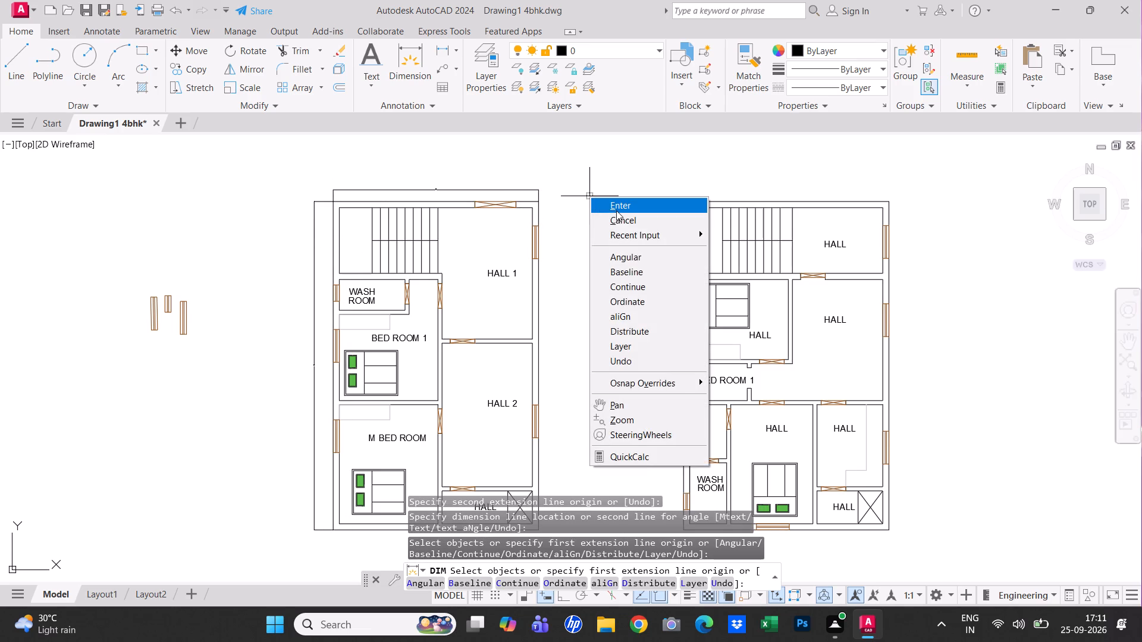
{"action": "left_click", "coordinate": [616, 209]}
Set the Standard dimension style's text height to 0'-4.68" and make the style current.
{"action": "type", "text": "DST"}
{"action": "key", "text": "space"}
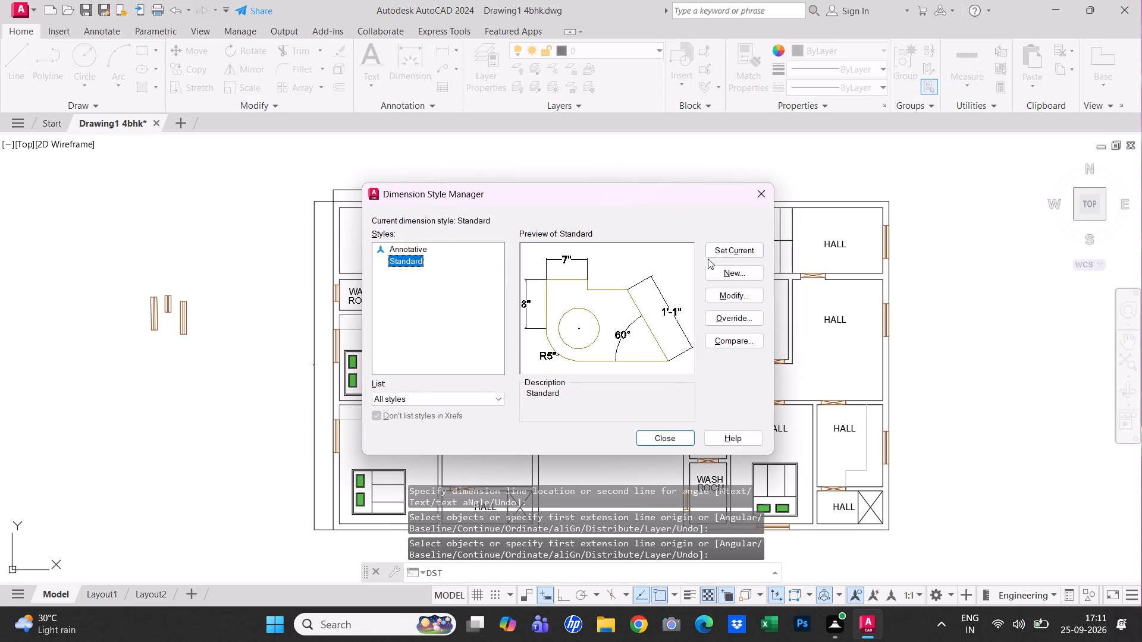
{"action": "left_click", "coordinate": [730, 293]}
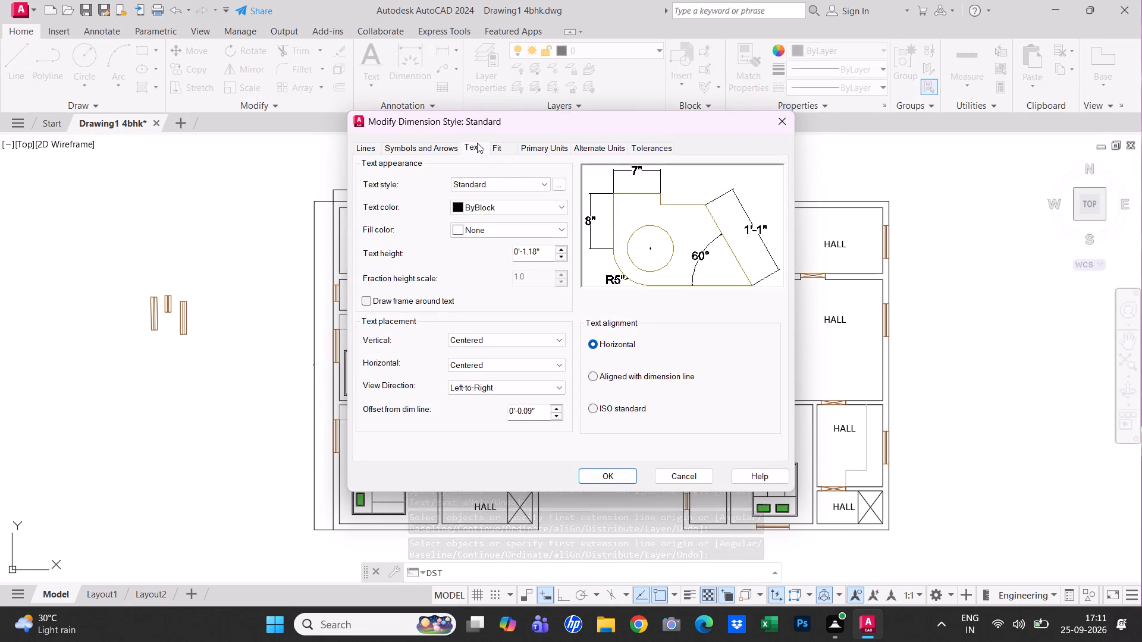
{"action": "left_click", "coordinate": [564, 247]}
{"action": "left_click", "coordinate": [564, 247]}
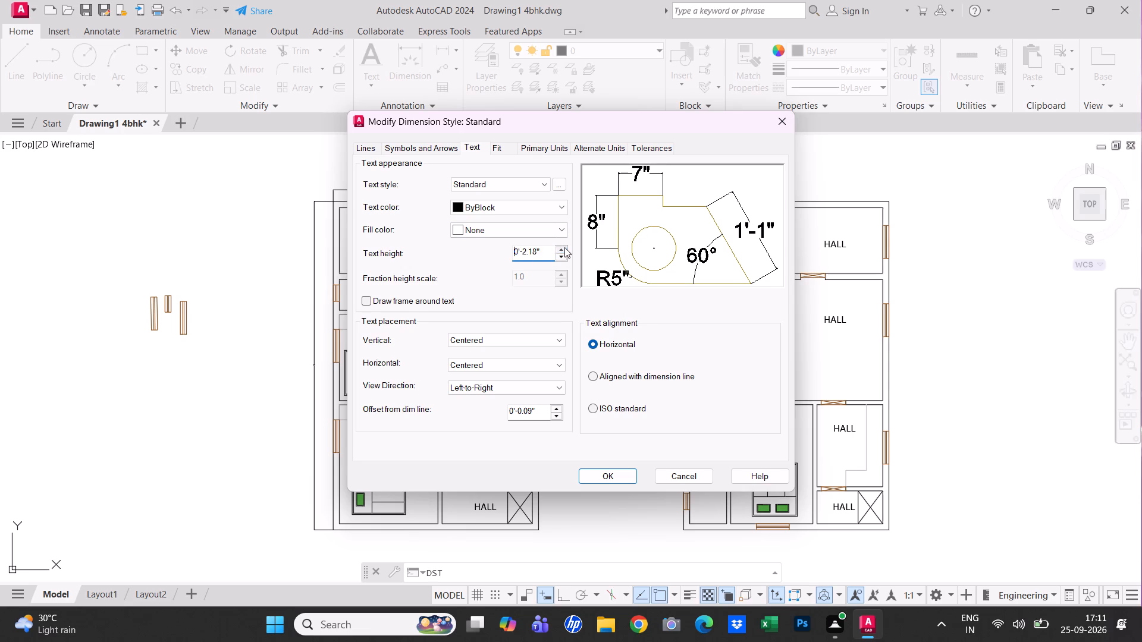
{"action": "left_click", "coordinate": [564, 247]}
{"action": "double_click", "coordinate": [564, 247]}
{"action": "left_click", "coordinate": [564, 247]}
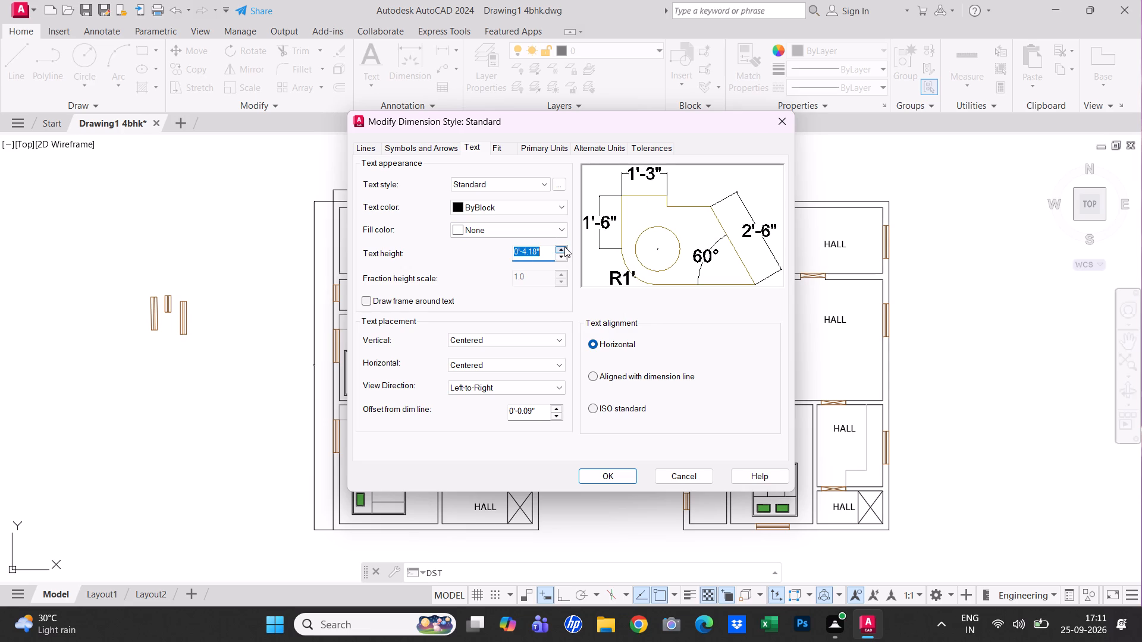
{"action": "left_click", "coordinate": [564, 247]}
{"action": "left_click", "coordinate": [597, 473]}
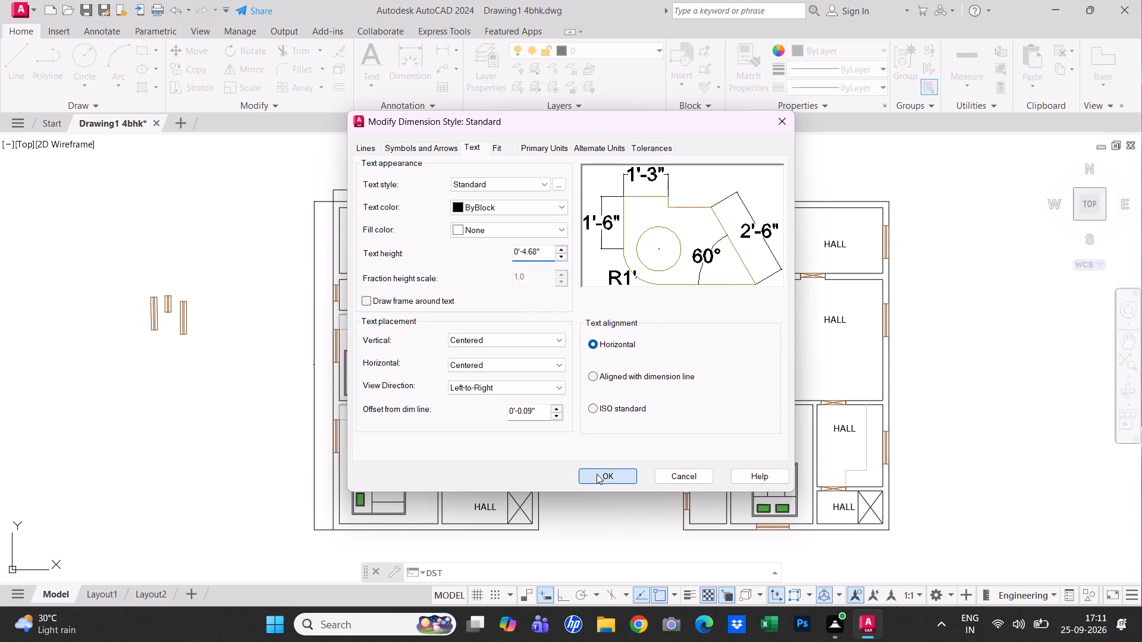
{"action": "left_click", "coordinate": [745, 249]}
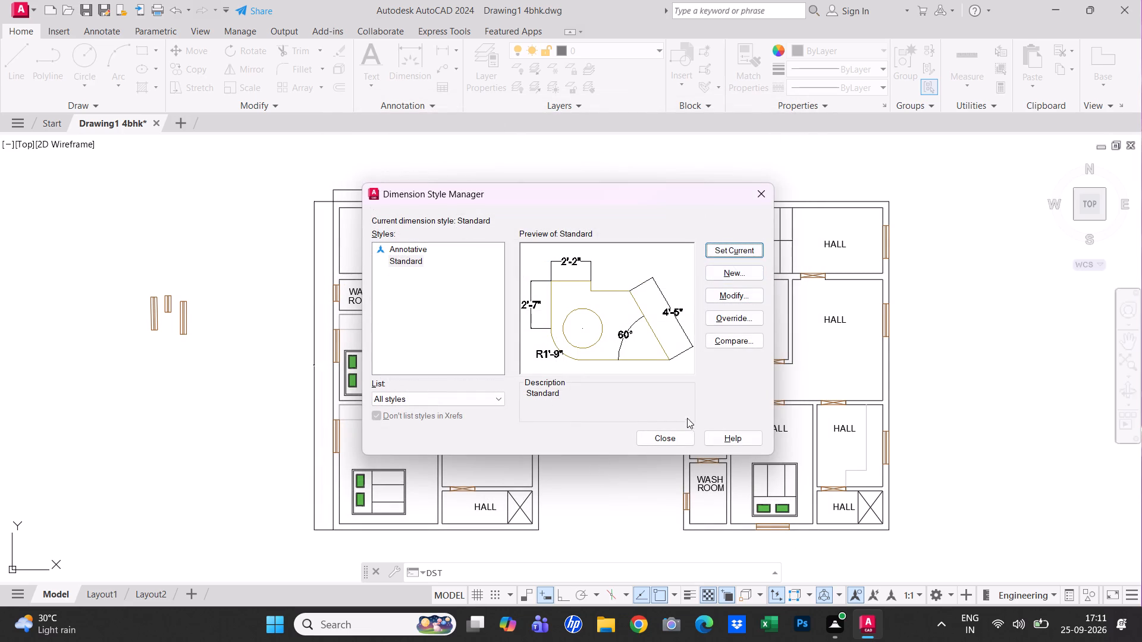
{"action": "left_click", "coordinate": [744, 250]}
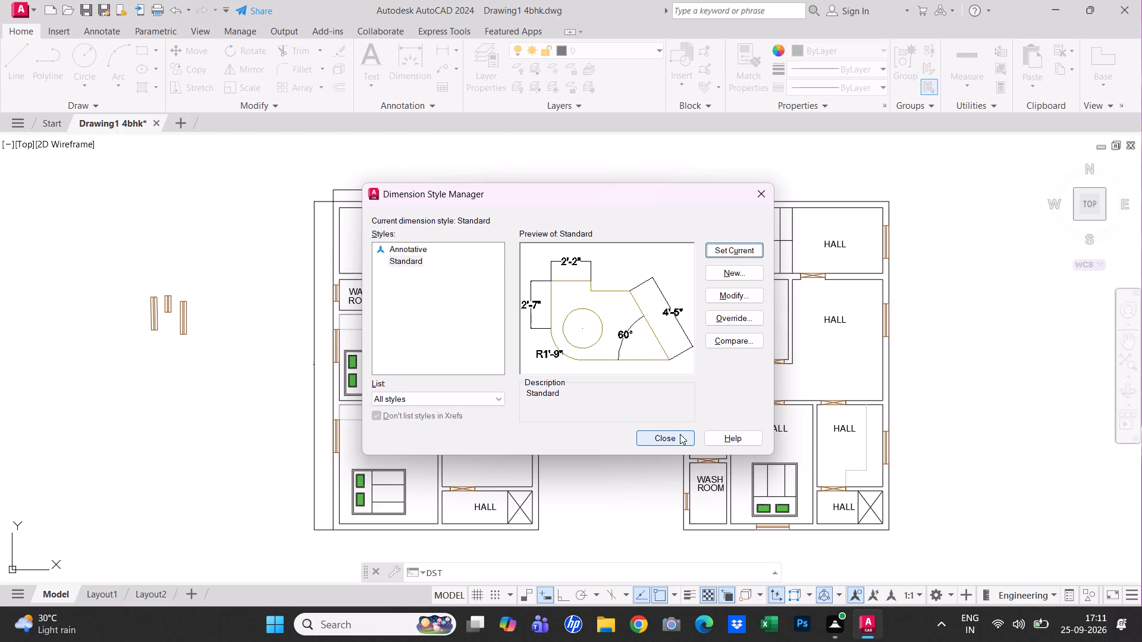
{"action": "left_click", "coordinate": [679, 435]}
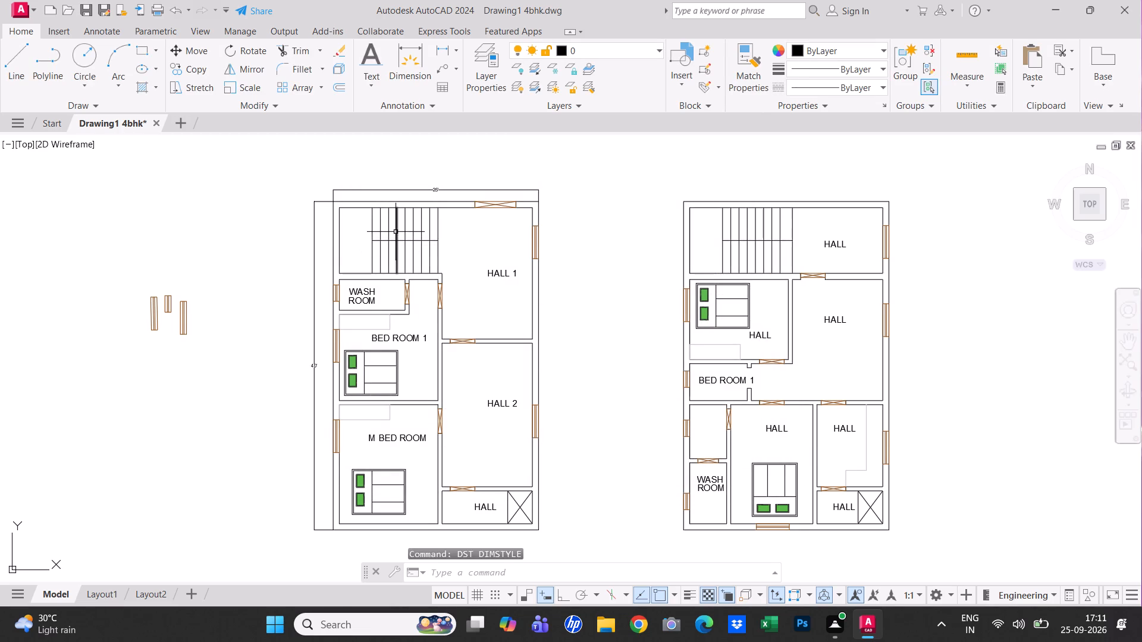
Dimension HALL 1 in the left floor plan along its right inner wall and across from the stair edge.
{"action": "scroll", "coordinate": [390, 269], "scroll_direction": "up", "scroll_amount": 1}
{"action": "middle_click_drag", "start_coordinate": [392, 267], "coordinate": [409, 289]}
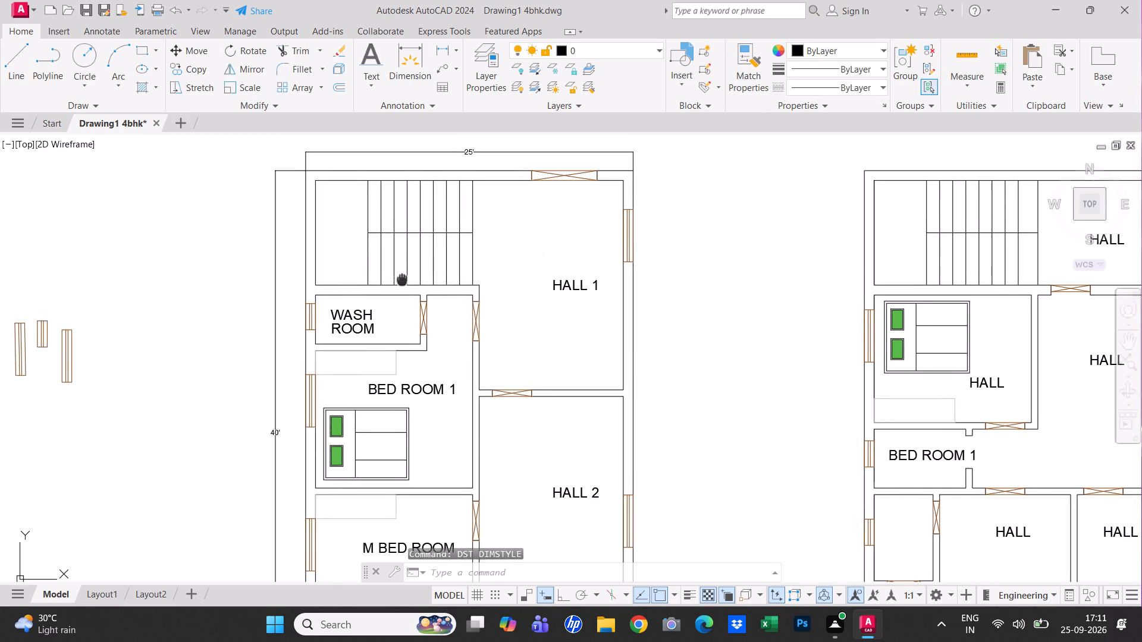
{"action": "middle_click_drag", "start_coordinate": [409, 289], "coordinate": [418, 291]}
{"action": "scroll", "coordinate": [520, 244], "scroll_direction": "up", "scroll_amount": 1}
{"action": "scroll", "coordinate": [520, 244], "scroll_direction": "down", "scroll_amount": 1}
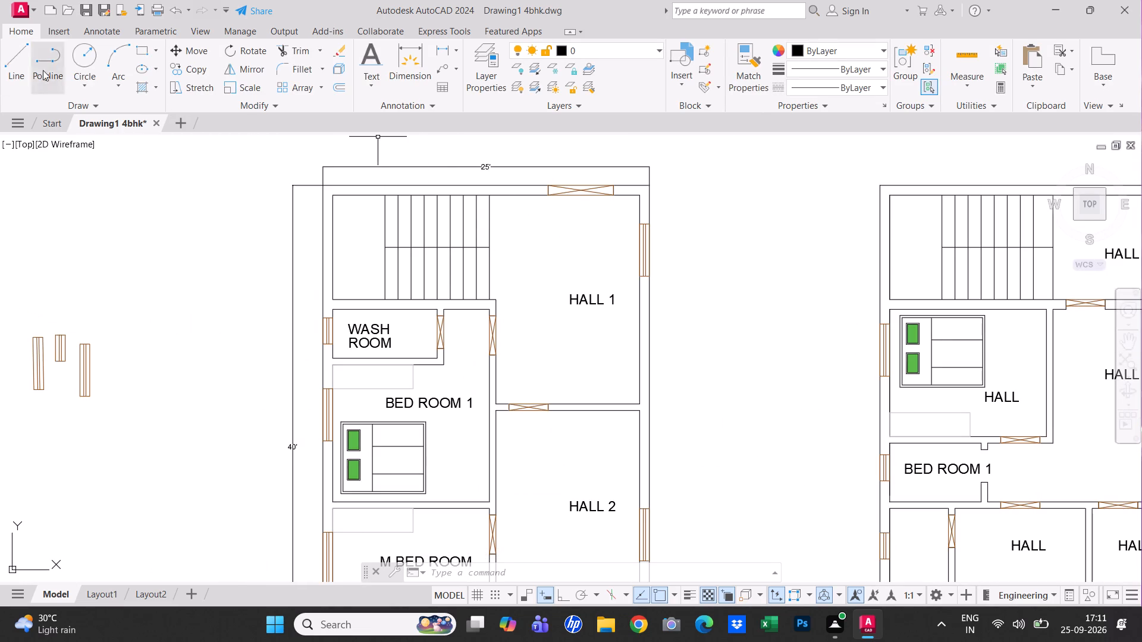
{"action": "left_click", "coordinate": [412, 65]}
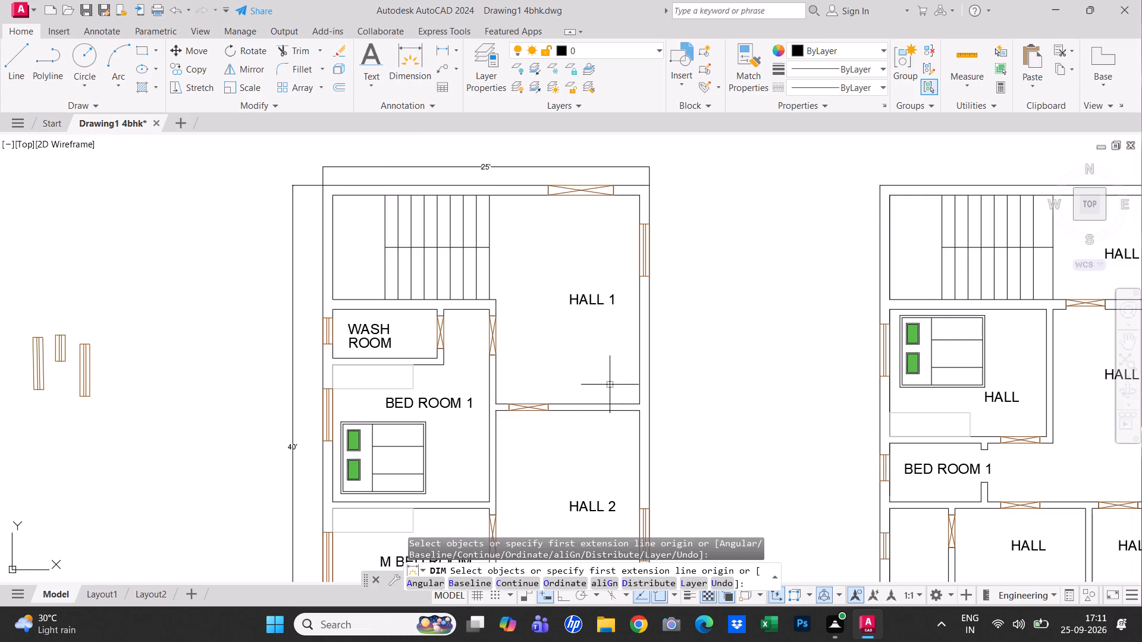
{"action": "left_click", "coordinate": [638, 382]}
{"action": "left_click", "coordinate": [628, 378]}
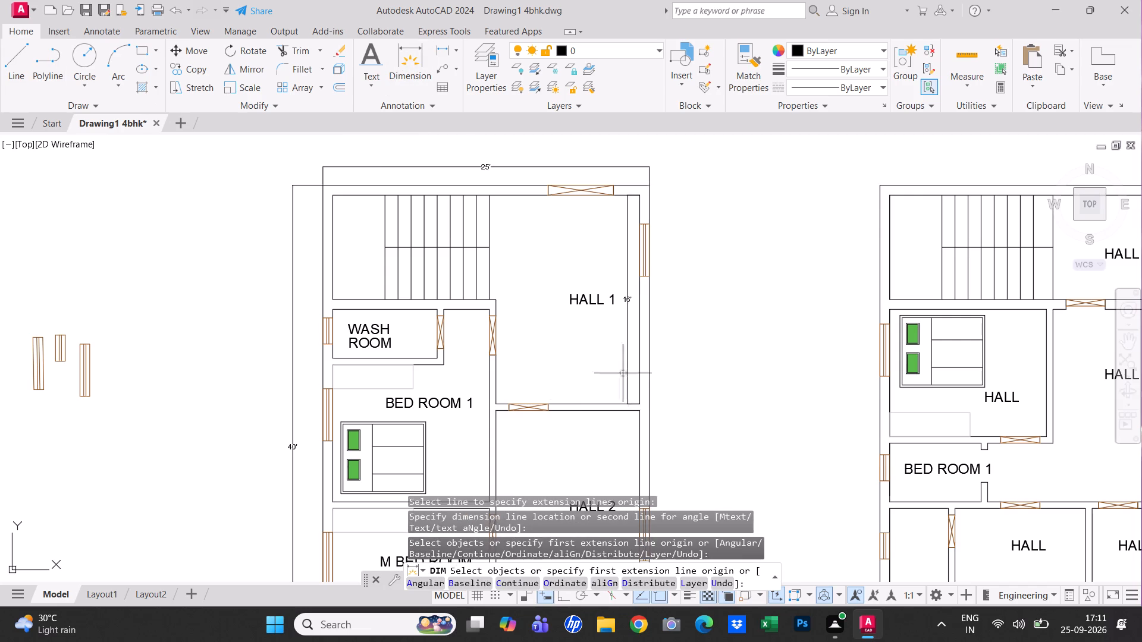
{"action": "left_click", "coordinate": [486, 196]}
{"action": "left_click", "coordinate": [637, 194]}
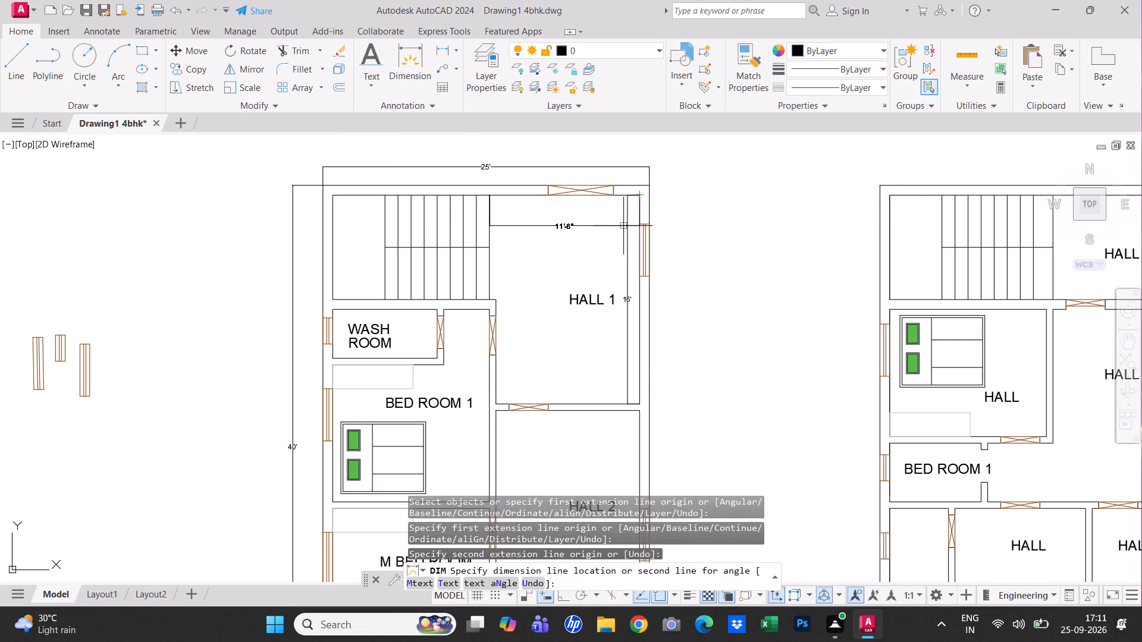
{"action": "left_click", "coordinate": [623, 226]}
Dimension the width and depth of the open landing beside the stairs in the left floor plan.
{"action": "middle_click_drag", "start_coordinate": [506, 330], "coordinate": [536, 288]}
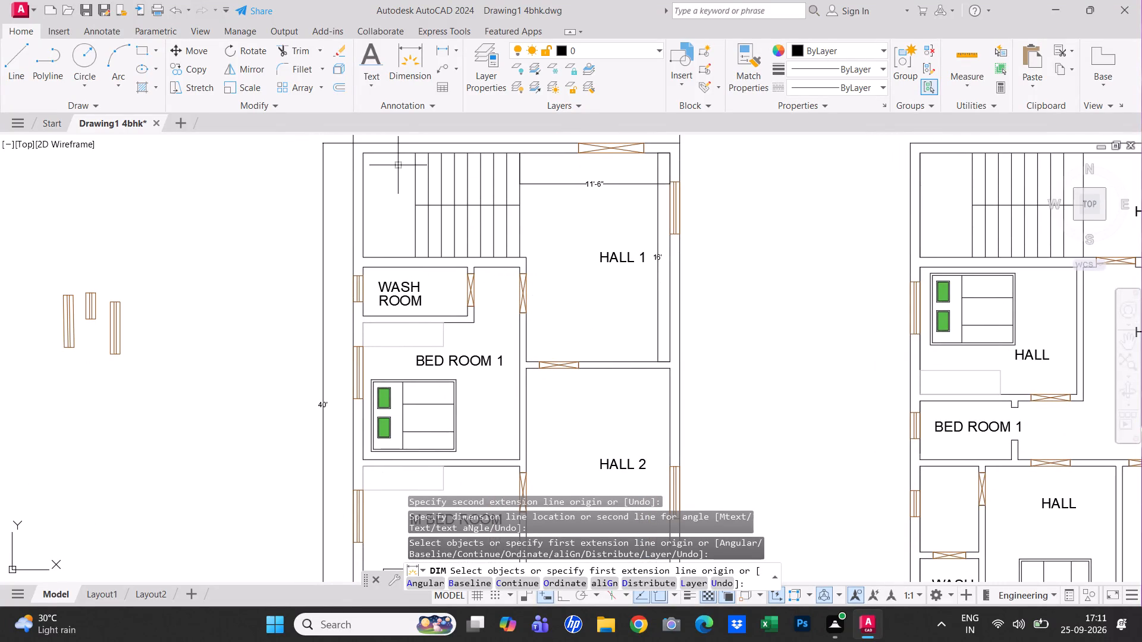
{"action": "left_click", "coordinate": [362, 152]}
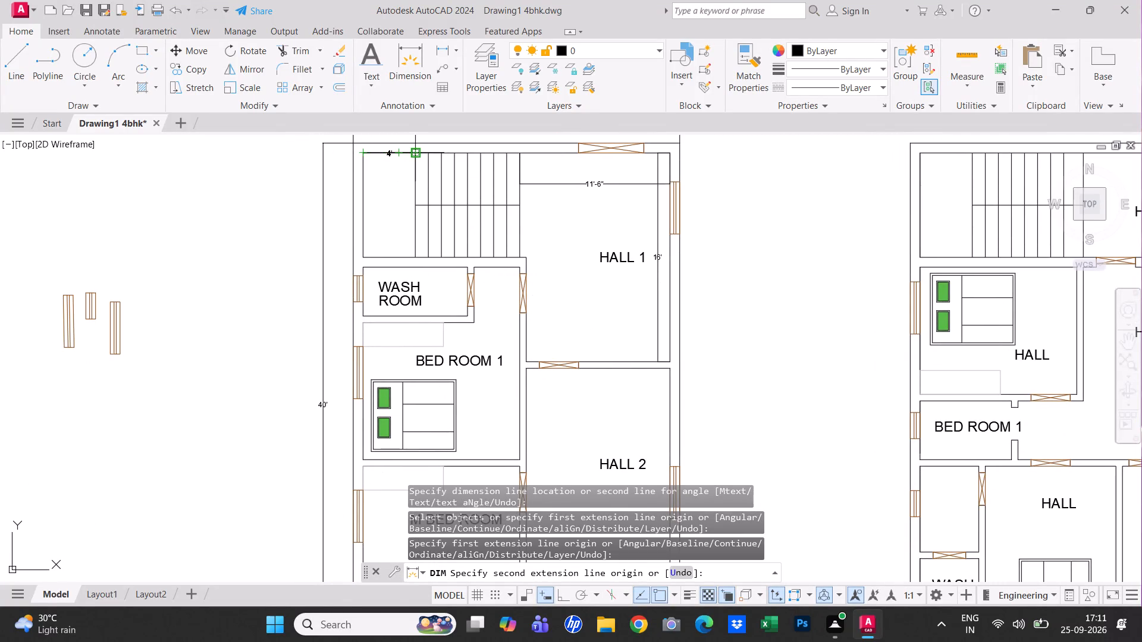
{"action": "left_click", "coordinate": [416, 152]}
{"action": "left_click", "coordinate": [412, 169]}
{"action": "left_click", "coordinate": [367, 153]}
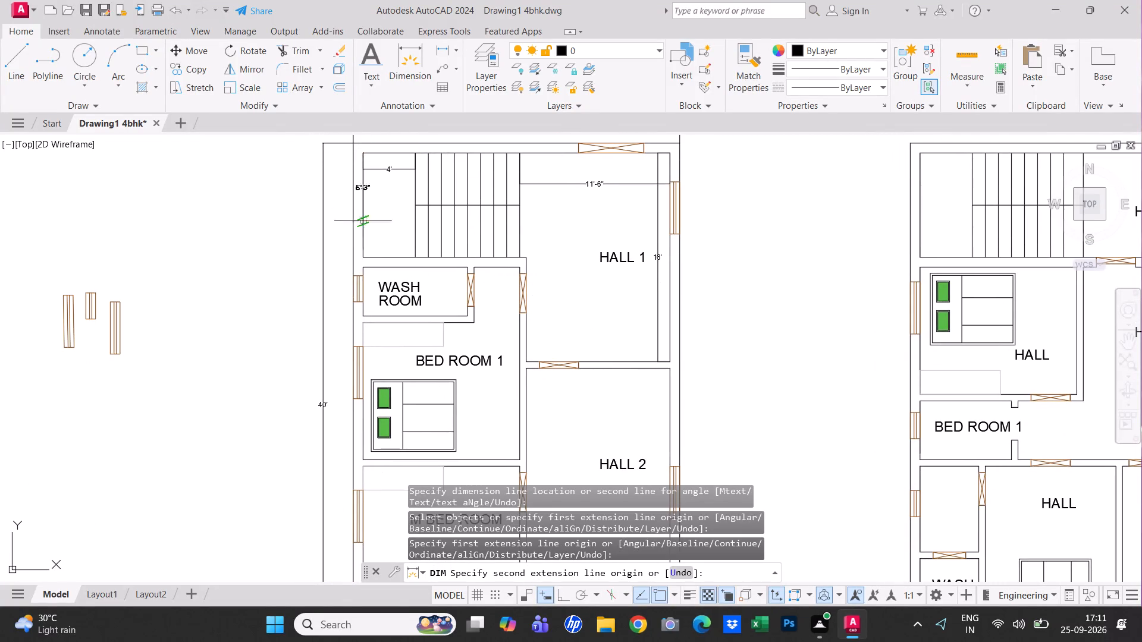
{"action": "left_click", "coordinate": [360, 253]}
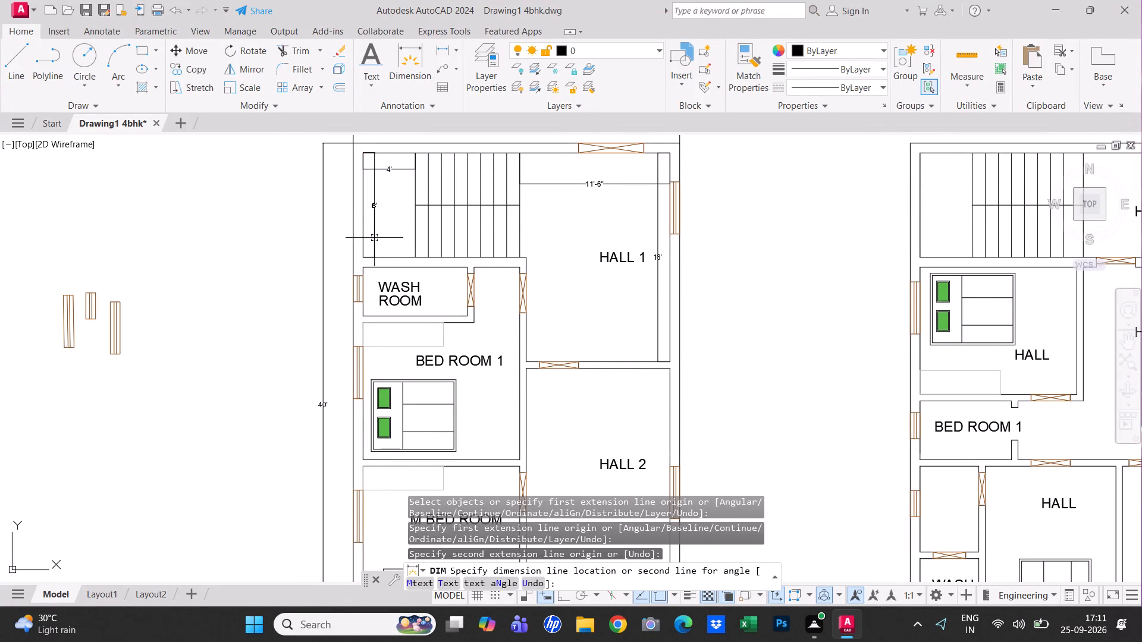
{"action": "left_click", "coordinate": [374, 238]}
{"action": "middle_click_drag", "start_coordinate": [409, 286], "coordinate": [404, 219]}
{"action": "scroll", "coordinate": [410, 281], "scroll_direction": "up", "scroll_amount": 1}
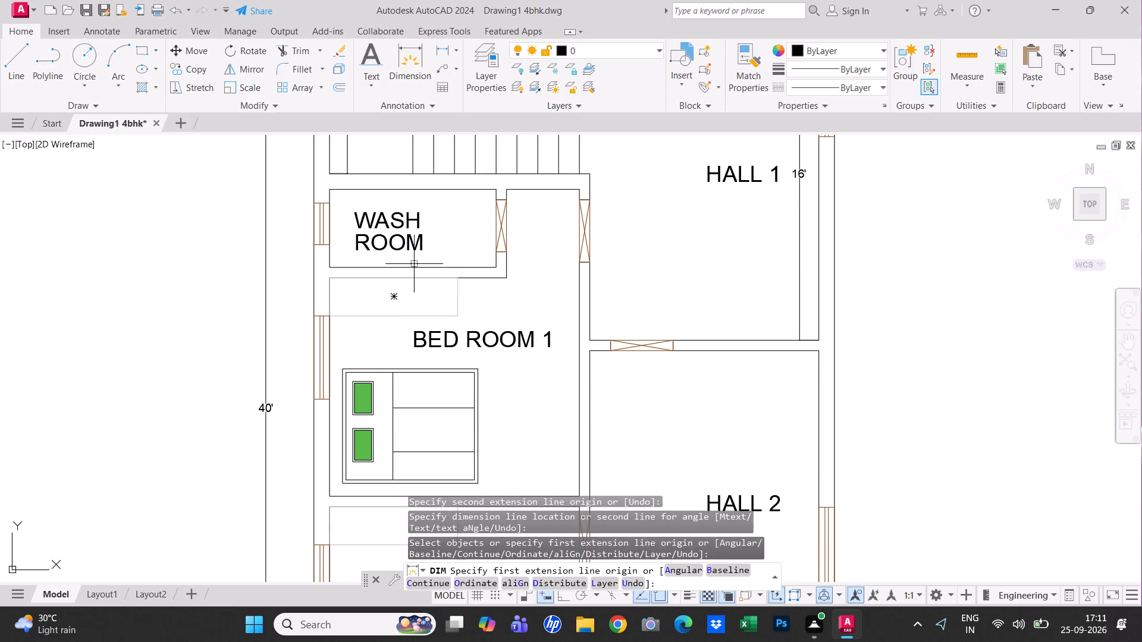
Dimension the WASH ROOM in the left floor plan along its bottom wall and along its left wall.
{"action": "left_click", "coordinate": [362, 269]}
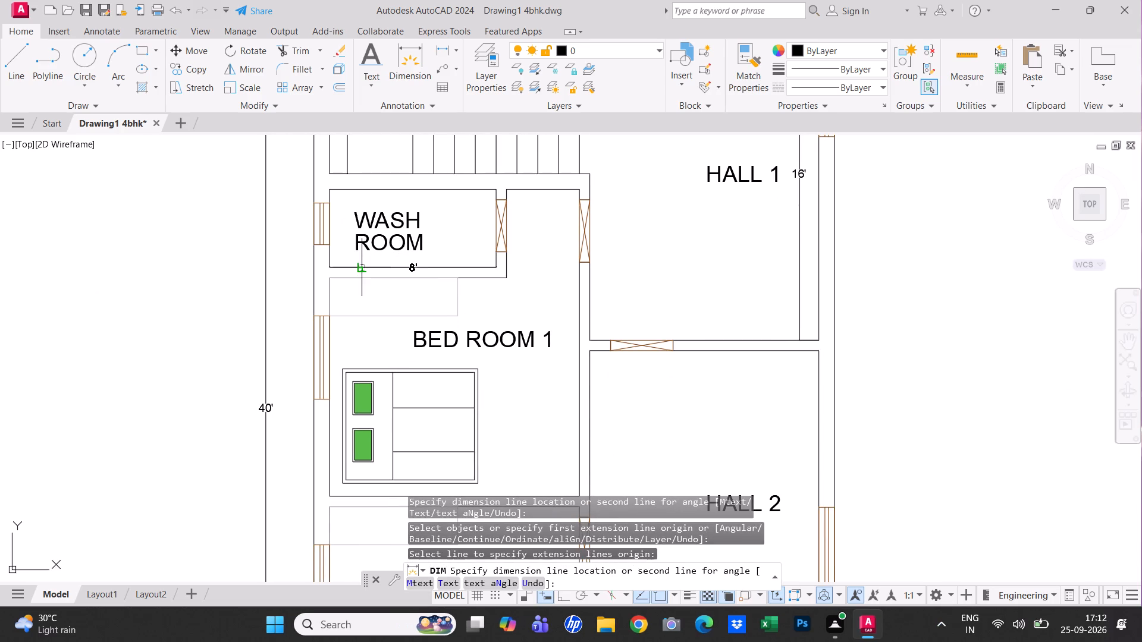
{"action": "left_click", "coordinate": [365, 259]}
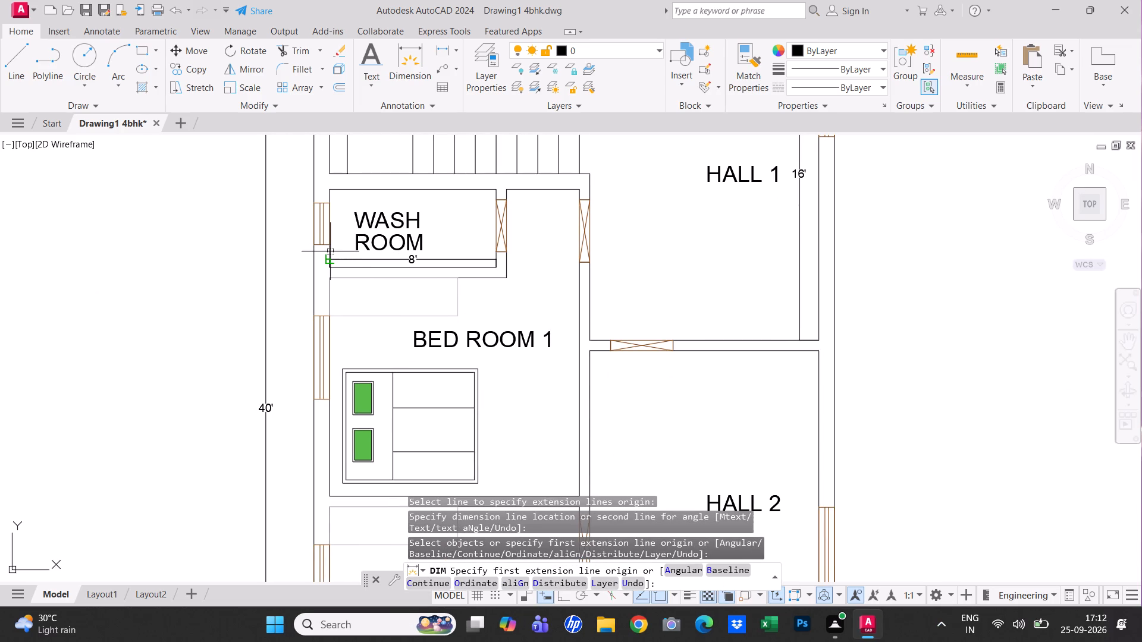
{"action": "left_click", "coordinate": [330, 272]}
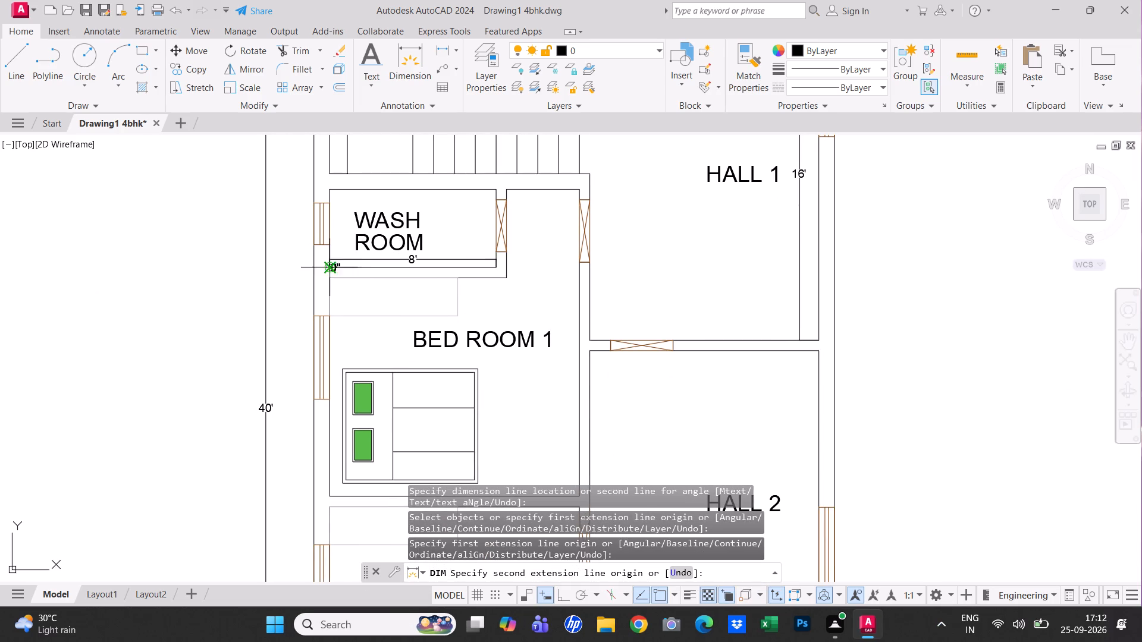
{"action": "left_click", "coordinate": [328, 188]}
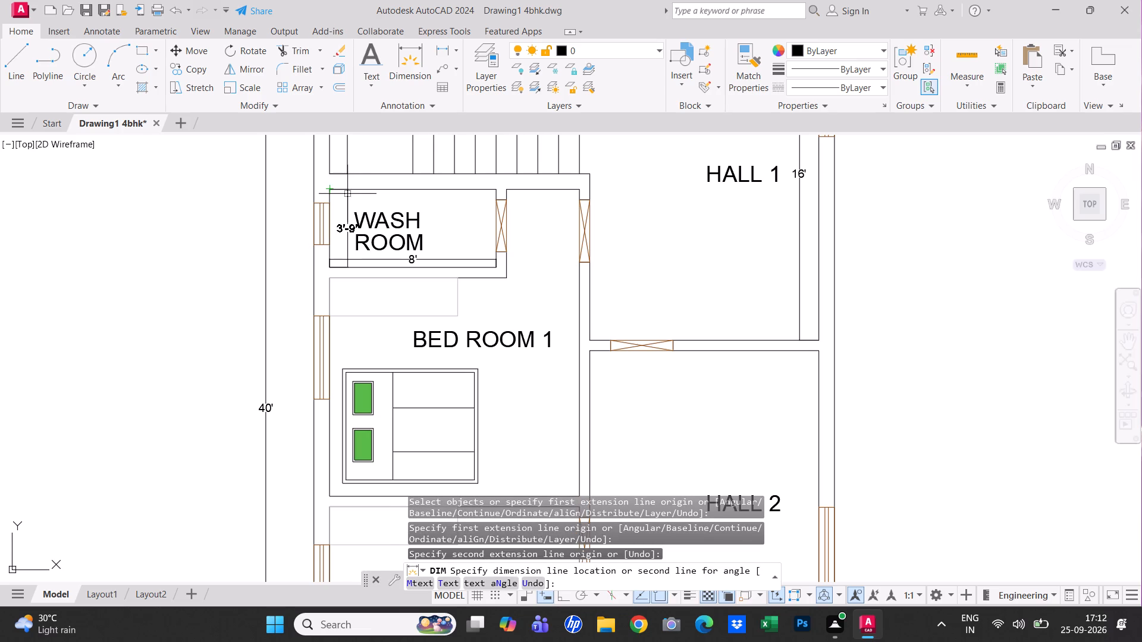
{"action": "left_click", "coordinate": [345, 194]}
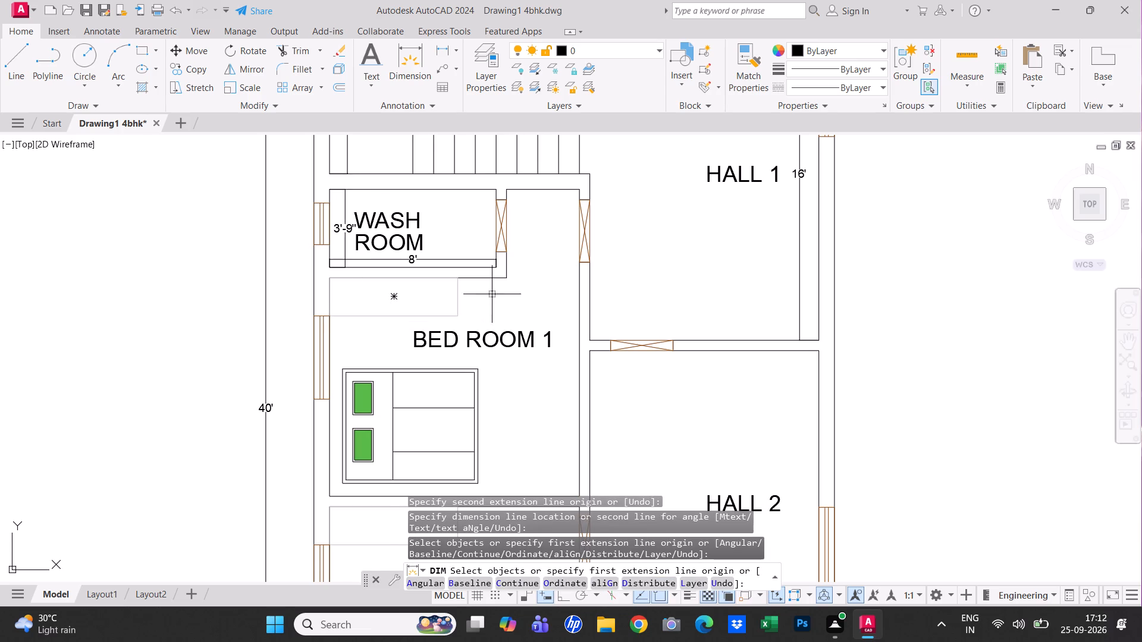
Dimension BED ROOM 1 in the left floor plan along its right inner wall and its bottom inner wall.
{"action": "middle_click_drag", "start_coordinate": [545, 398], "coordinate": [510, 335]}
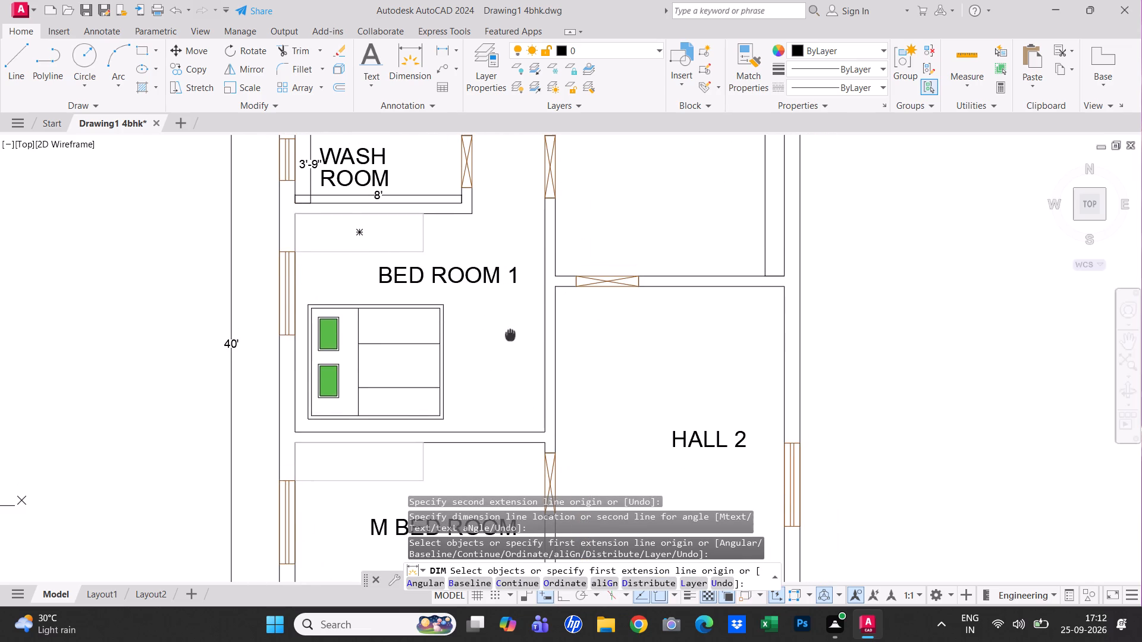
{"action": "middle_click_drag", "start_coordinate": [510, 335], "coordinate": [510, 337]}
{"action": "left_click", "coordinate": [545, 371]}
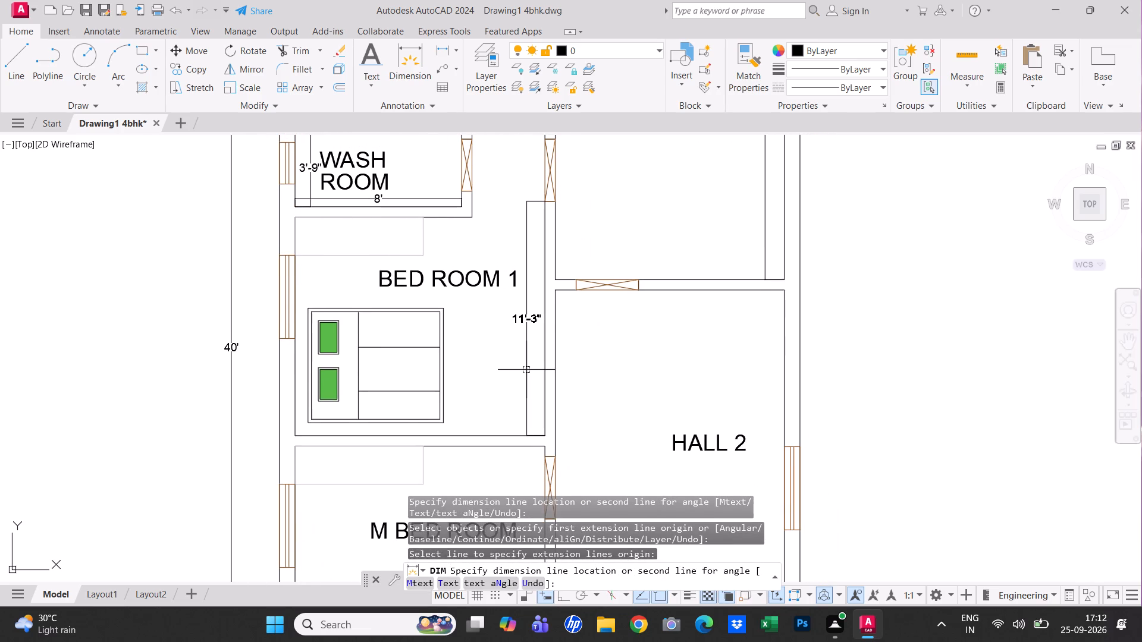
{"action": "left_click", "coordinate": [526, 370]}
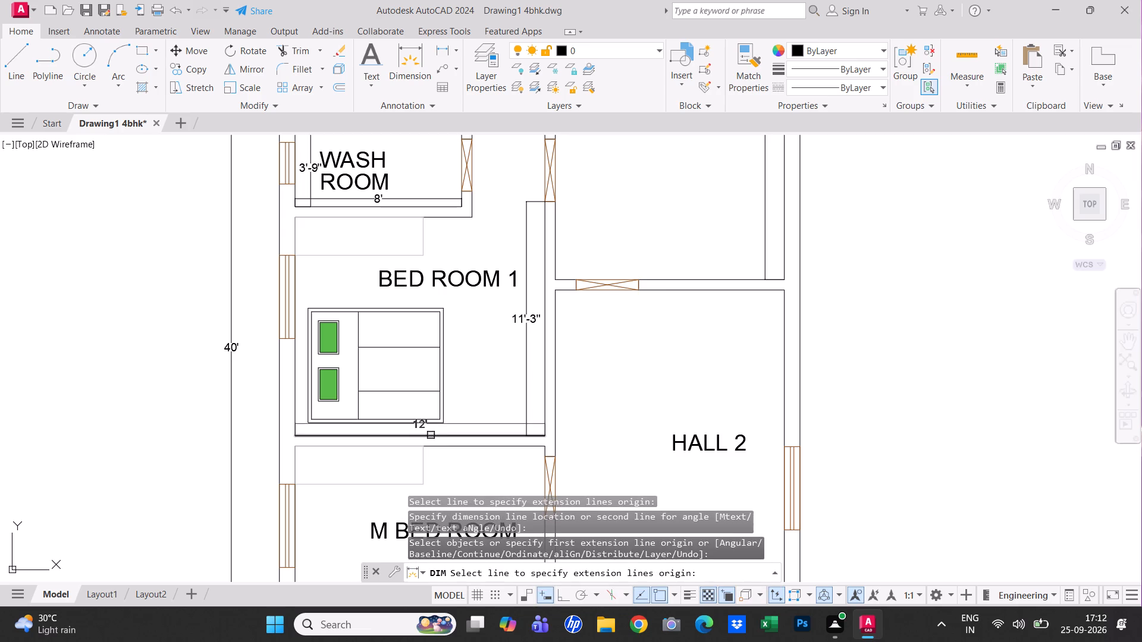
{"action": "left_click", "coordinate": [431, 435]}
{"action": "left_click", "coordinate": [448, 429]}
Dimension M BED ROOM in the left floor plan along its bottom inner wall and its right wall below the door.
{"action": "middle_click_drag", "start_coordinate": [461, 393], "coordinate": [422, 313]}
{"action": "scroll", "coordinate": [424, 316], "scroll_direction": "down", "scroll_amount": 1}
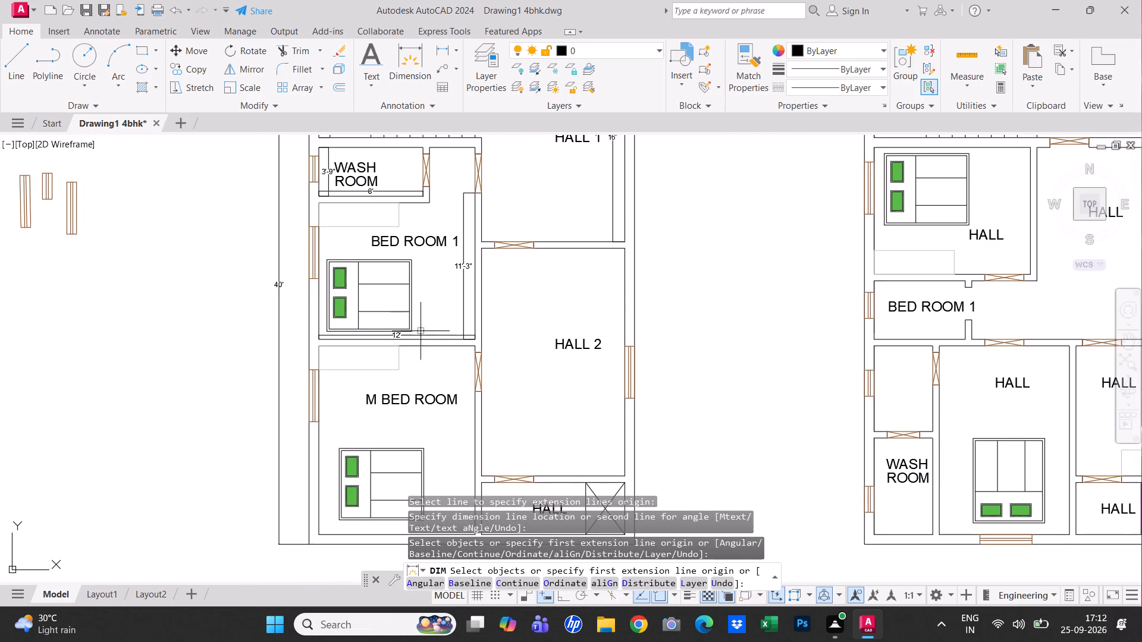
{"action": "middle_click_drag", "start_coordinate": [399, 370], "coordinate": [377, 304]}
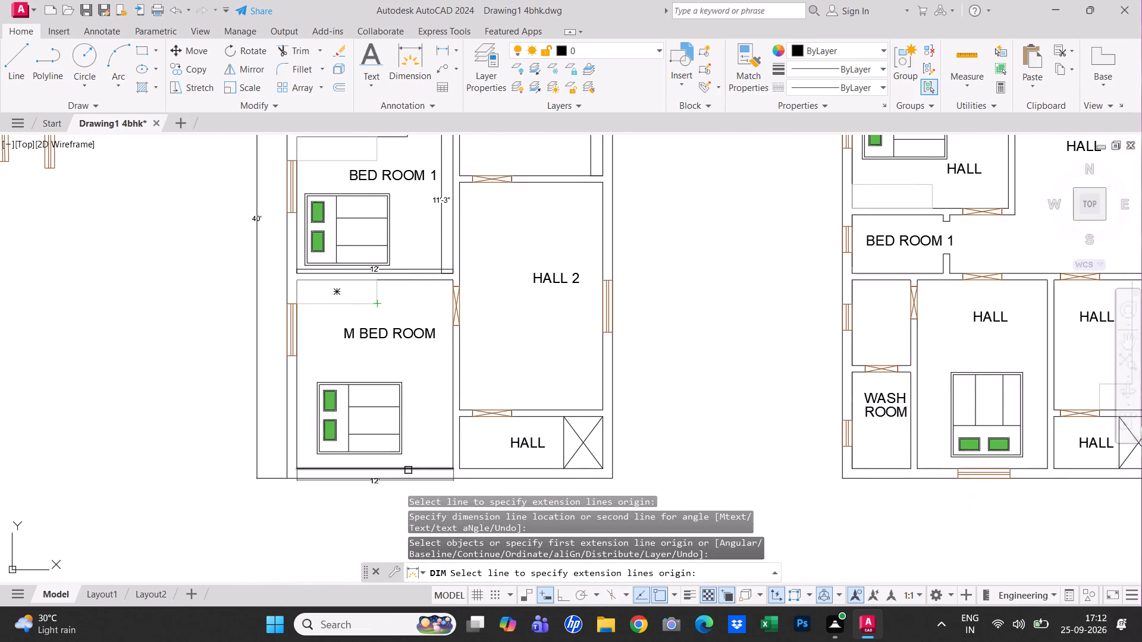
{"action": "left_click", "coordinate": [407, 468]}
{"action": "left_click", "coordinate": [407, 461]}
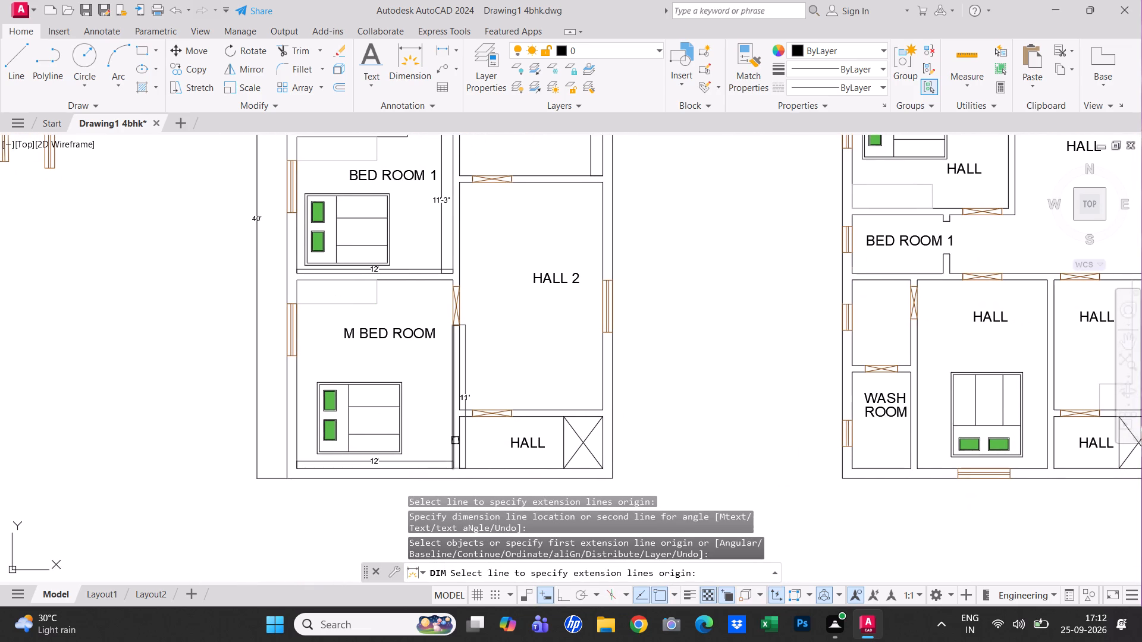
{"action": "left_click", "coordinate": [455, 440]}
{"action": "left_click", "coordinate": [444, 436]}
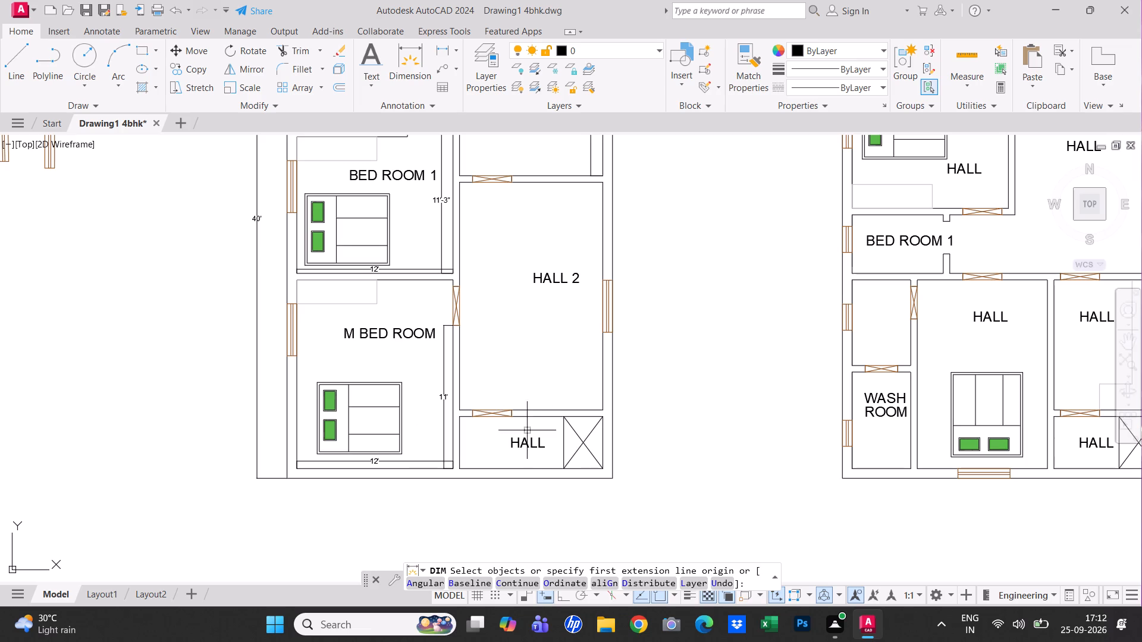
Dimension the width of the small HALL below HALL 2 along its bottom wall in the left floor plan.
{"action": "left_click", "coordinate": [510, 468]}
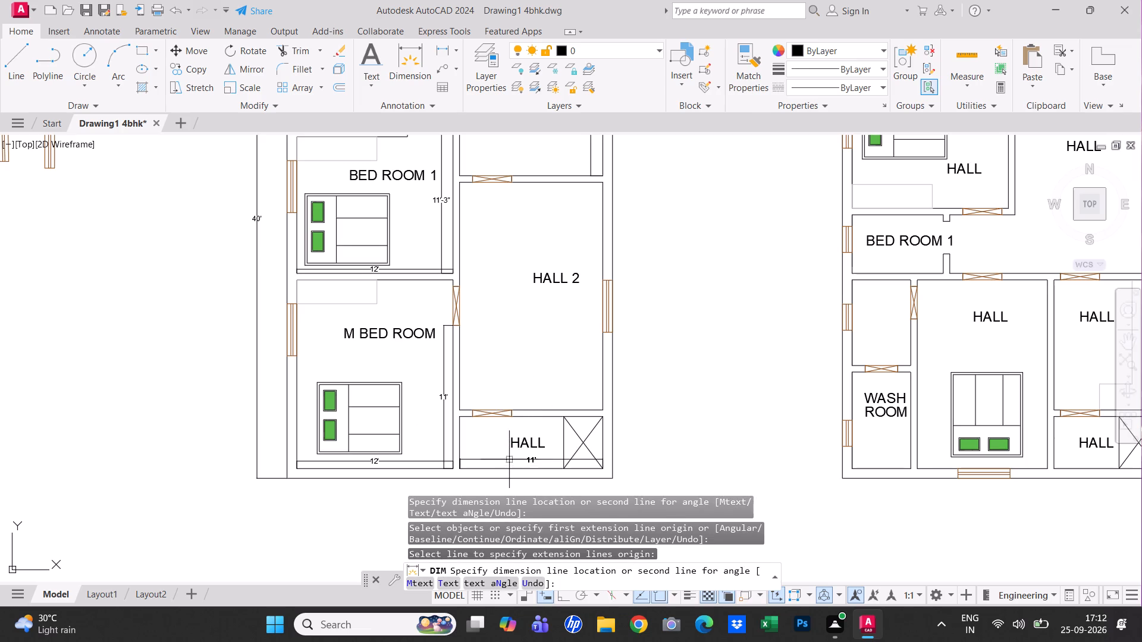
{"action": "left_click", "coordinate": [510, 459]}
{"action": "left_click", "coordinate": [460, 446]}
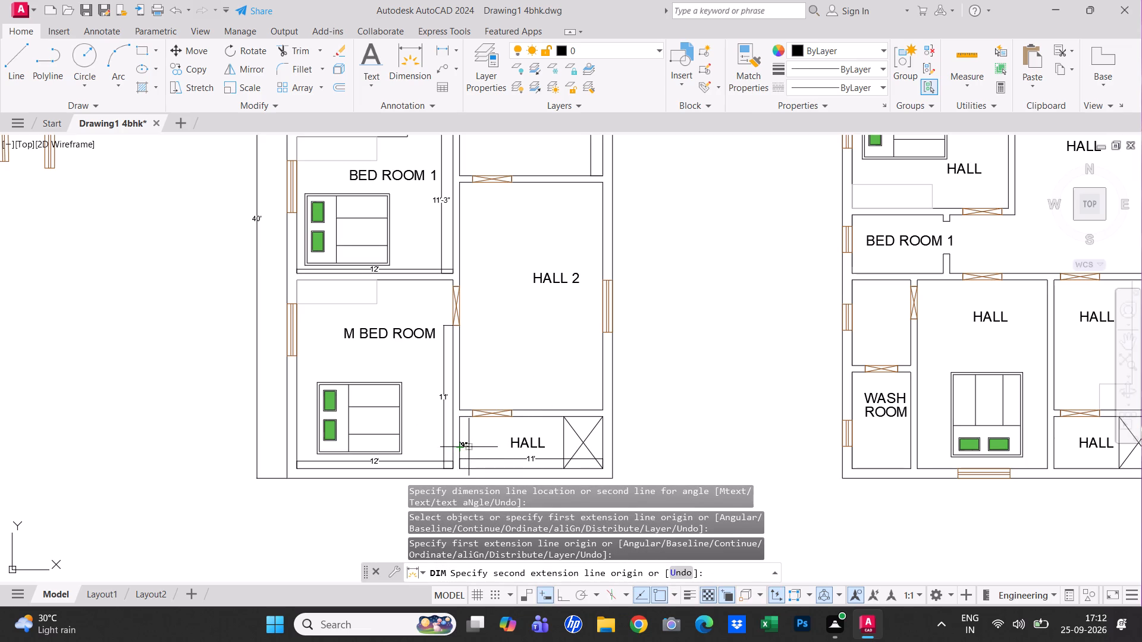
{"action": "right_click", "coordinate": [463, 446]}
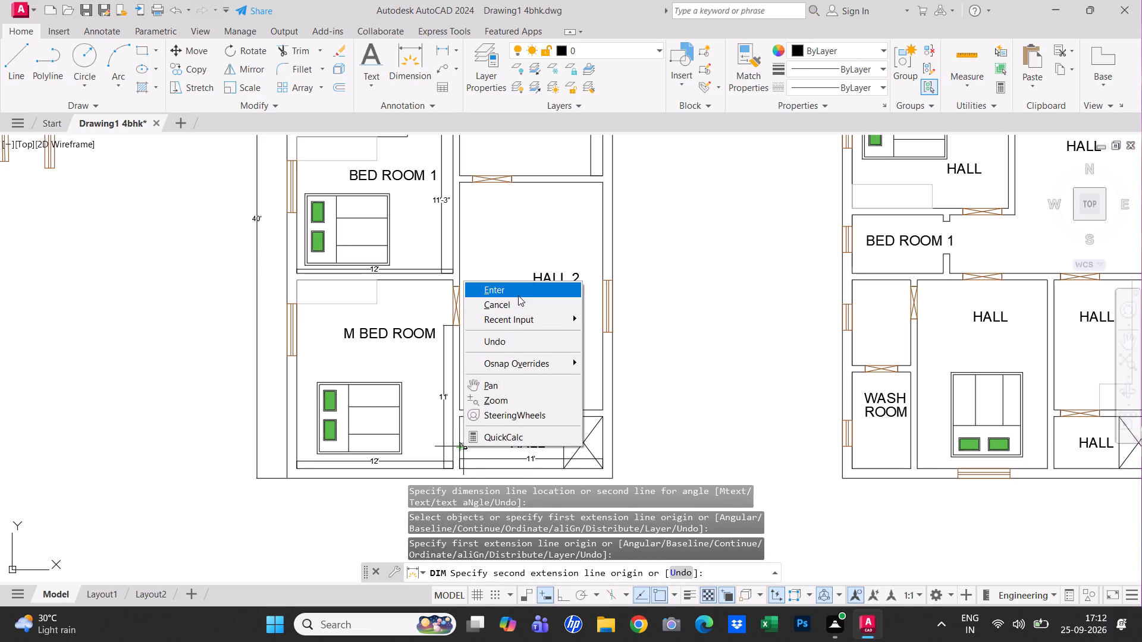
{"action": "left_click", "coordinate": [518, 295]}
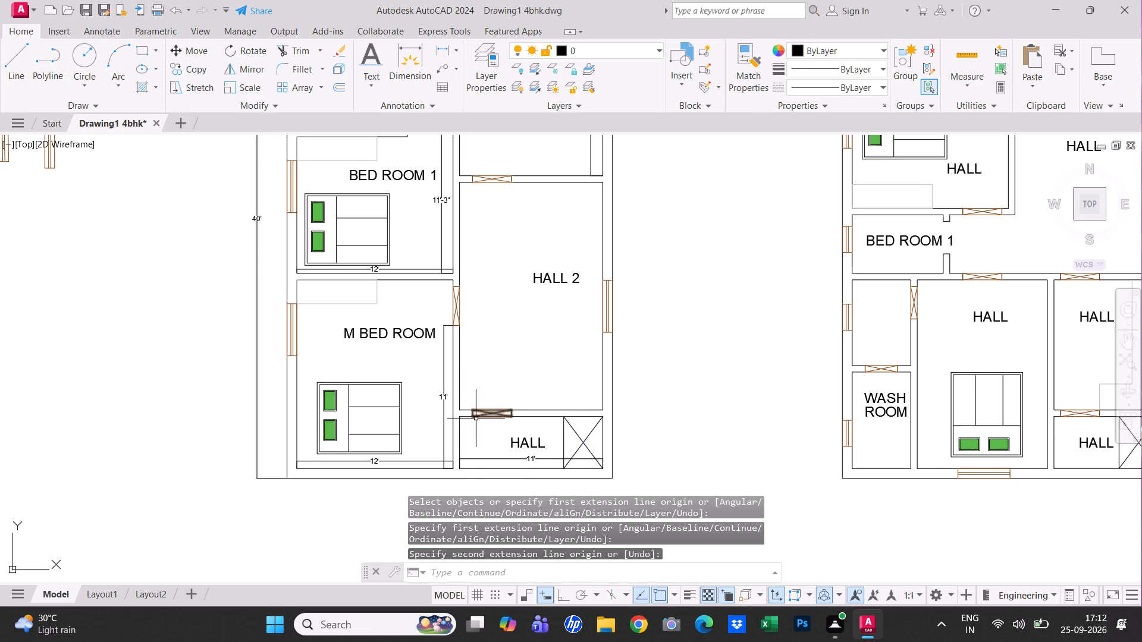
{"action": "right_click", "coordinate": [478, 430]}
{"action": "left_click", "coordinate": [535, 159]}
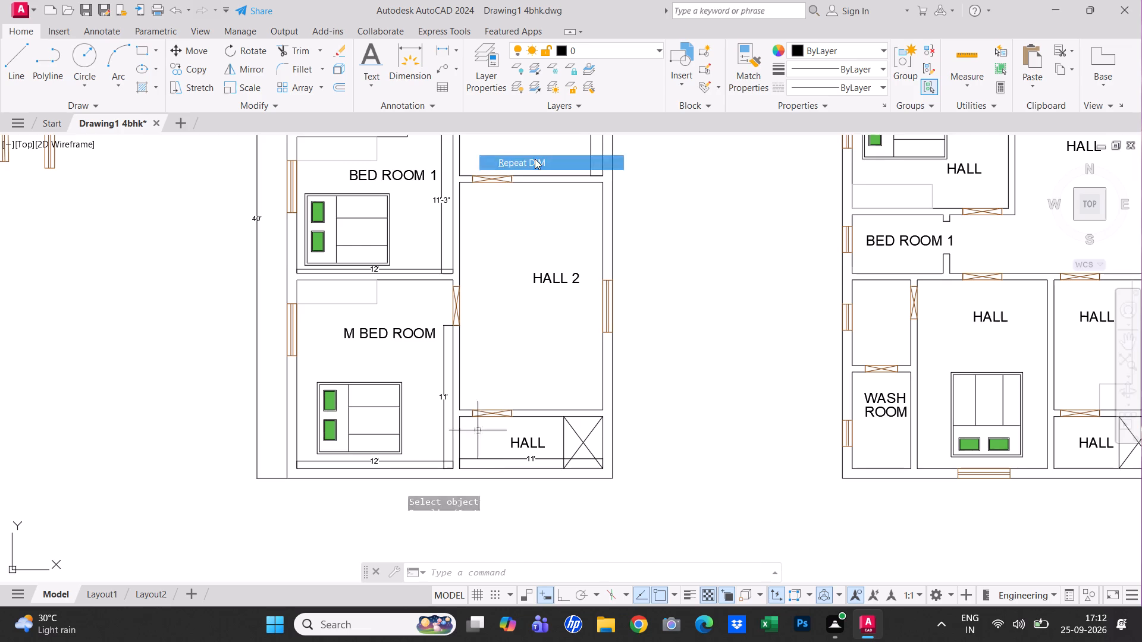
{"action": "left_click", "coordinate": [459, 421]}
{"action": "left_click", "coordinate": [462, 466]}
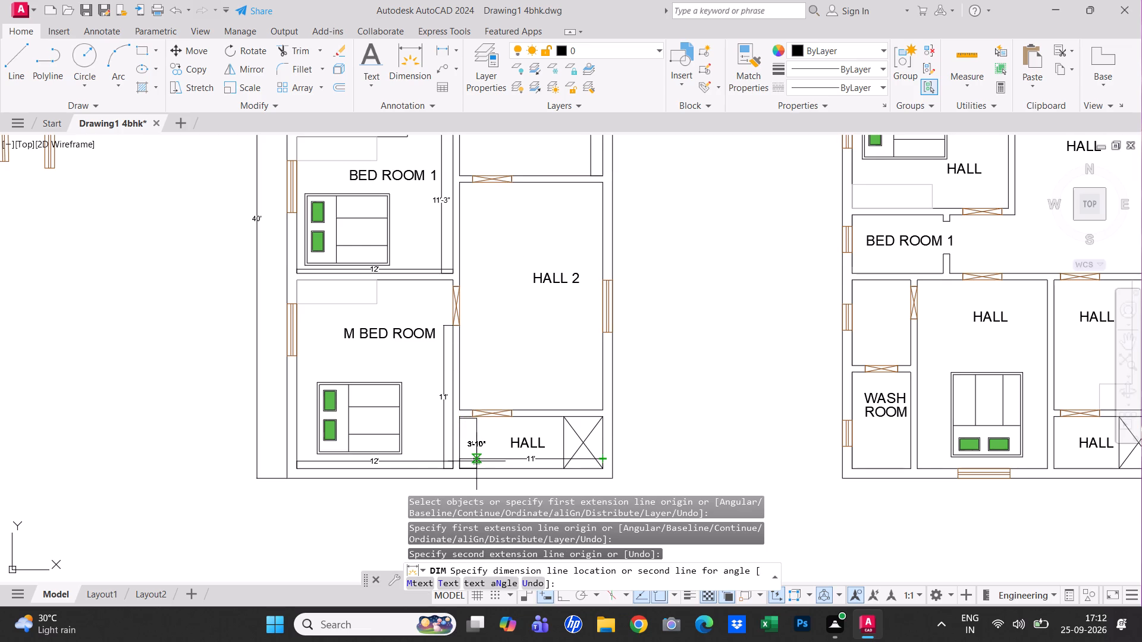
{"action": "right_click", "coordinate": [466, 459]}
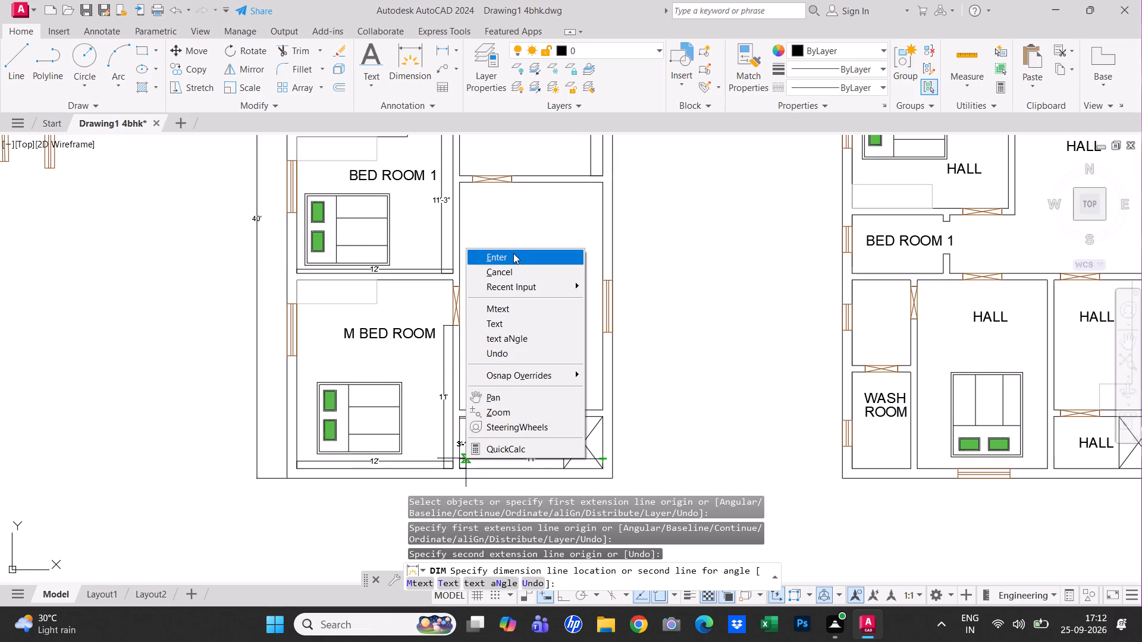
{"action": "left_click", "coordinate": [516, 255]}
Dimension the depth of the small HALL below HALL 2 between its left wall's corners.
{"action": "right_click", "coordinate": [516, 255]}
{"action": "left_click", "coordinate": [548, 262]}
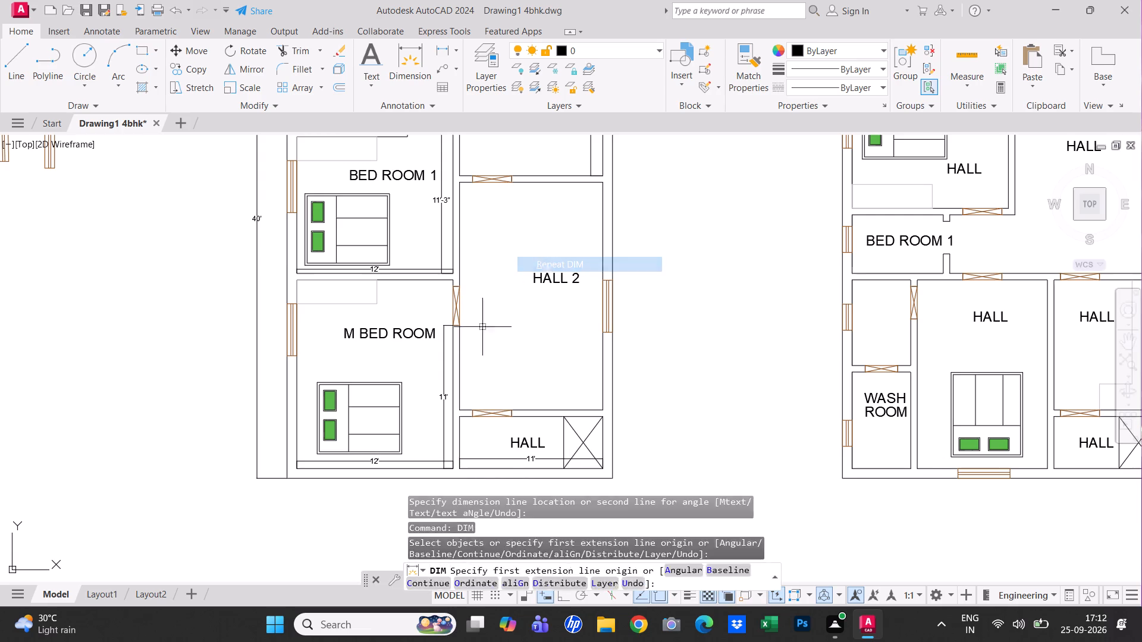
{"action": "left_click", "coordinate": [460, 421]}
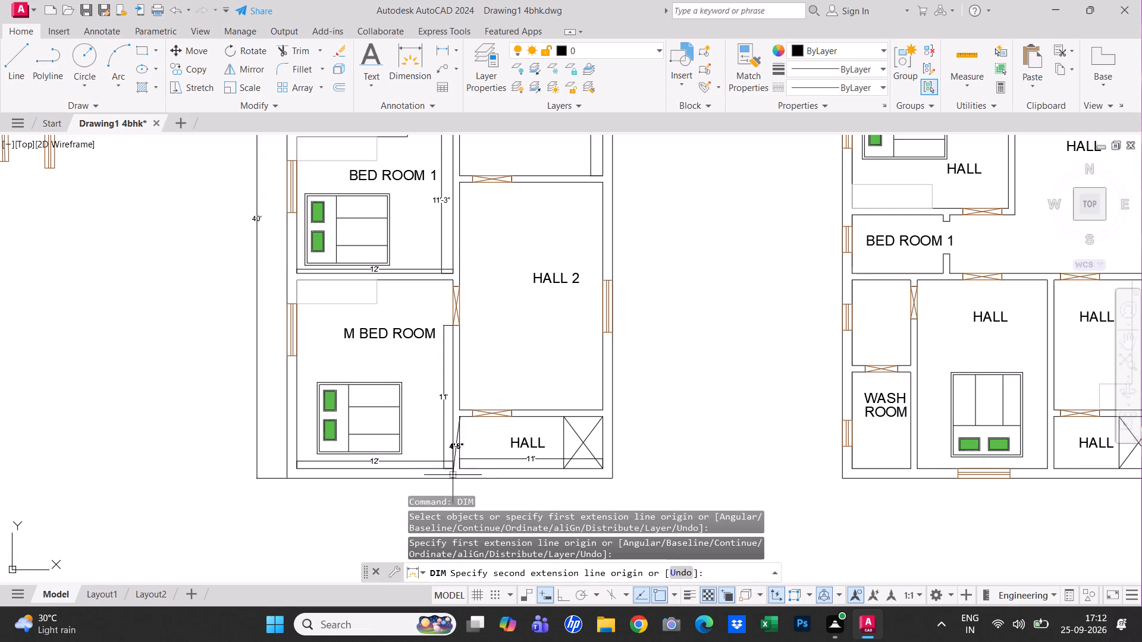
{"action": "left_click", "coordinate": [458, 468]}
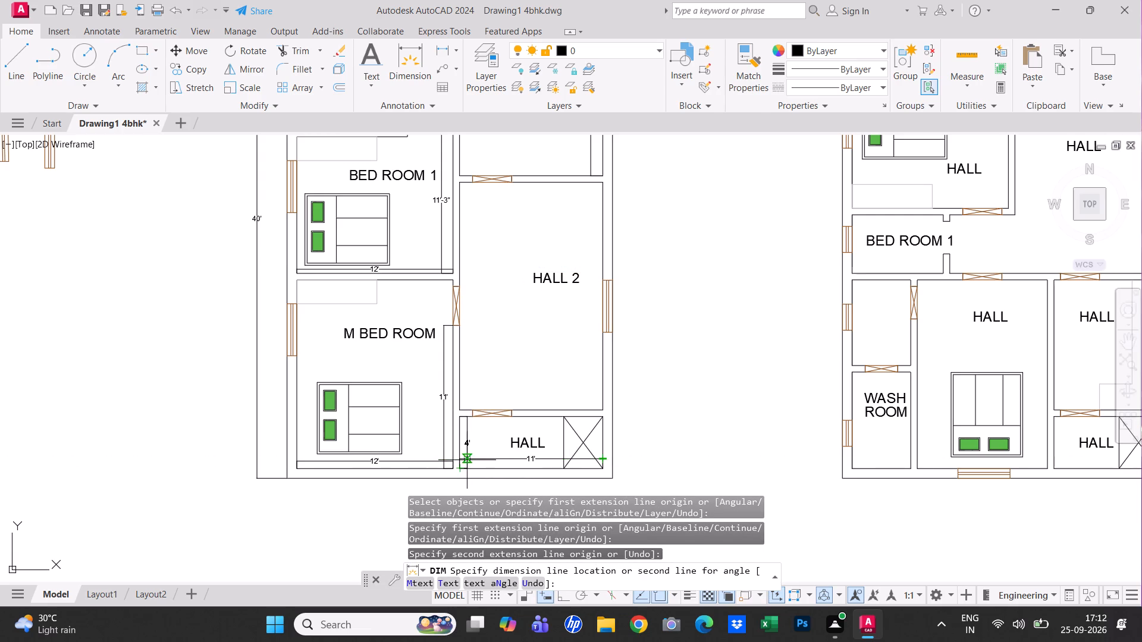
{"action": "left_click", "coordinate": [467, 460]}
{"action": "right_click", "coordinate": [535, 349]}
{"action": "left_click", "coordinate": [594, 93]}
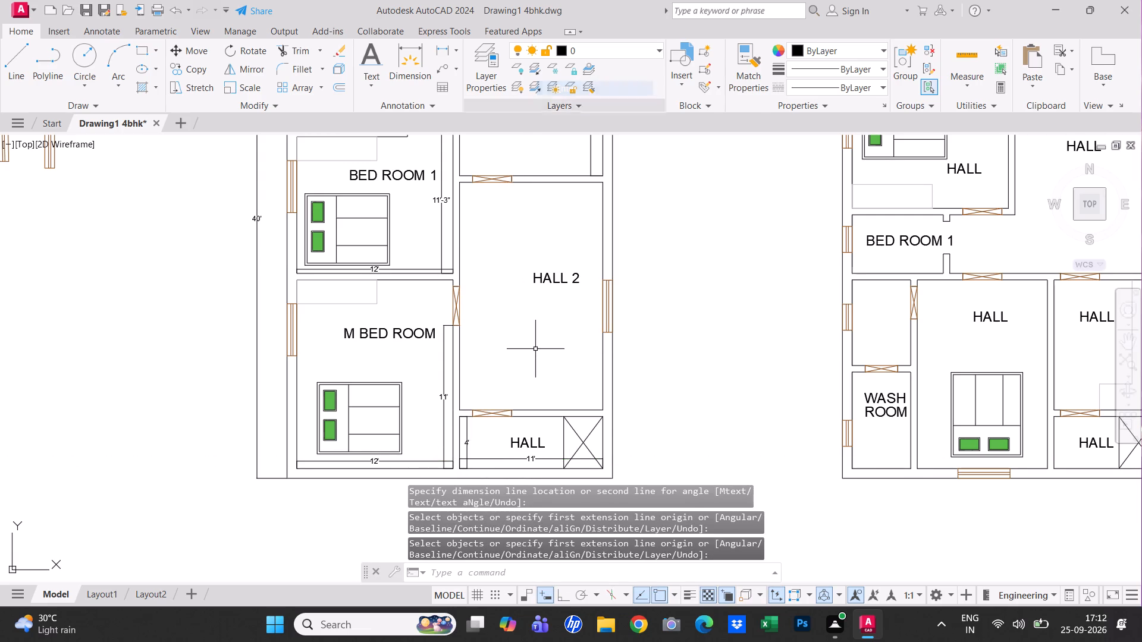
Dimension HALL 2 in the left floor plan along its right inner wall and from the lower door's edge to the bottom-right corner.
{"action": "right_click", "coordinate": [550, 257]}
{"action": "left_click", "coordinate": [592, 259]}
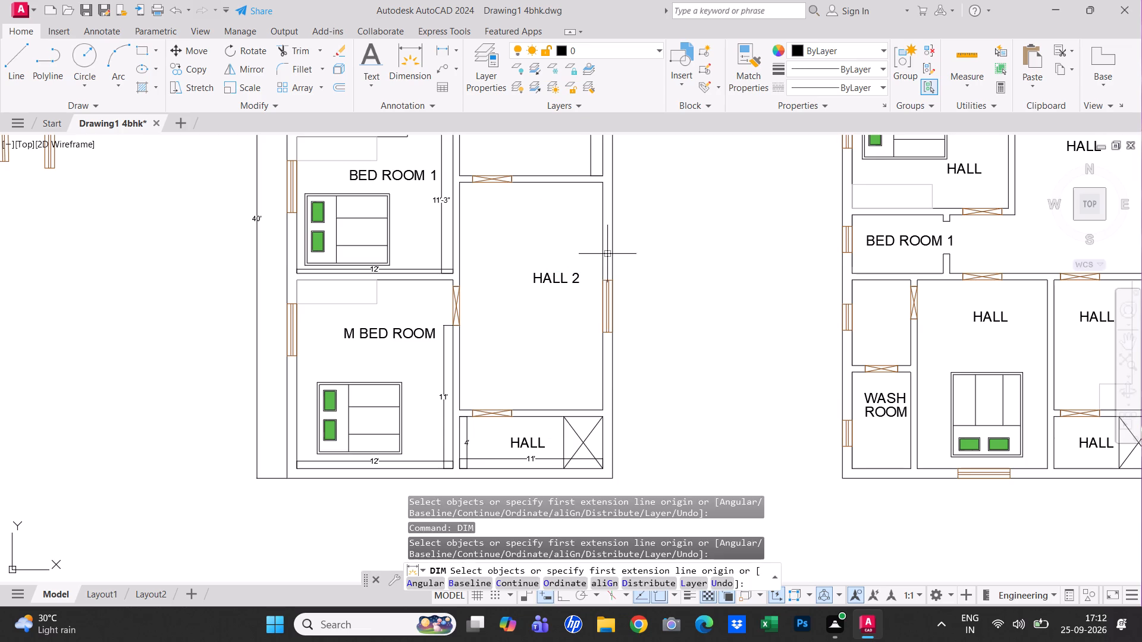
{"action": "left_click", "coordinate": [602, 254]}
{"action": "left_click", "coordinate": [594, 250]}
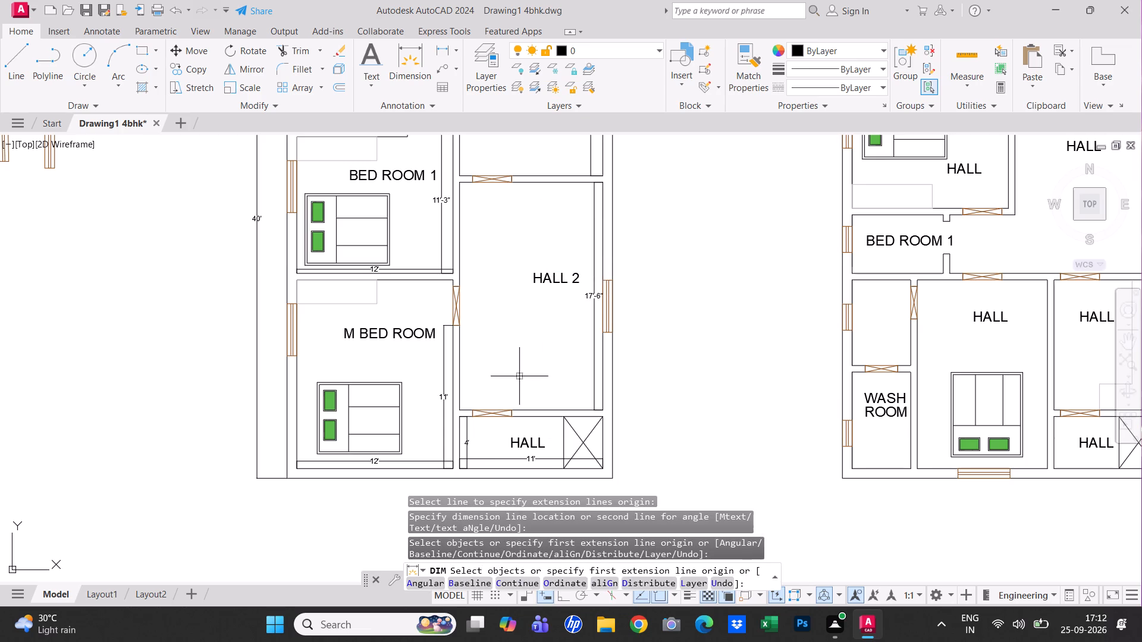
{"action": "left_click", "coordinate": [509, 410]}
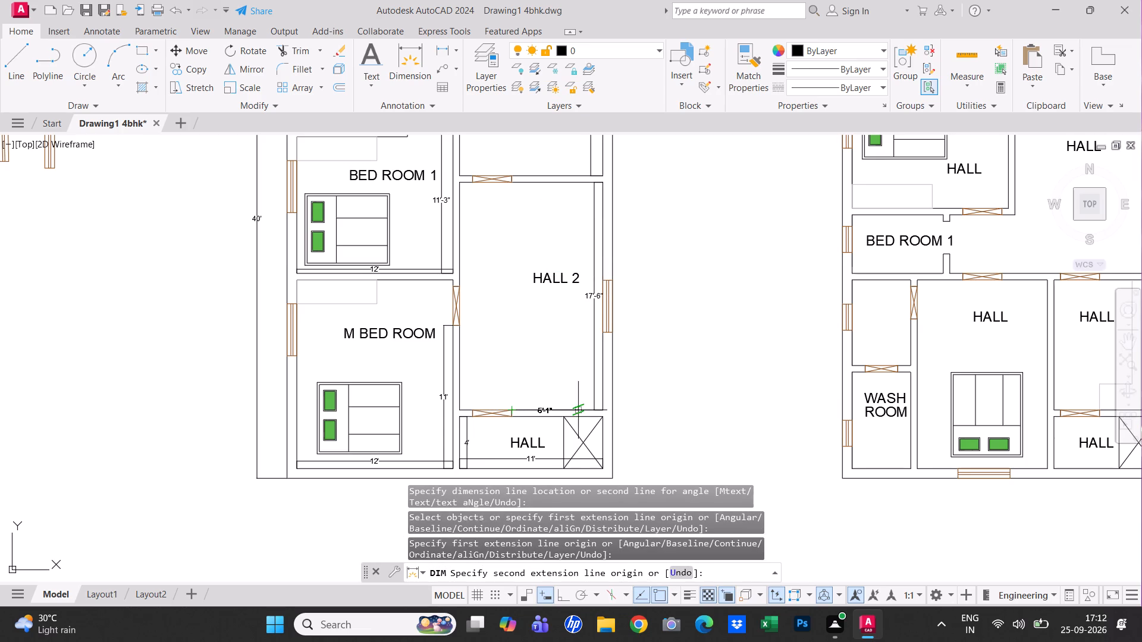
{"action": "left_click", "coordinate": [603, 410]}
{"action": "left_click", "coordinate": [600, 397]}
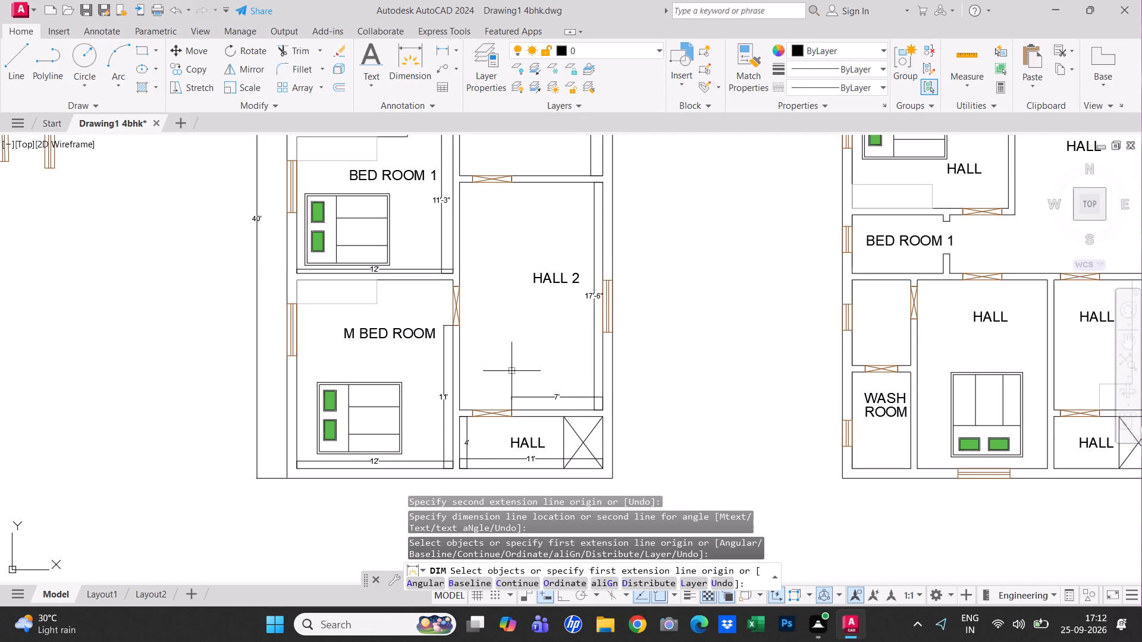
Dimension the depth and width of the open landing beside the stairs in the right floor plan.
{"action": "middle_click_drag", "start_coordinate": [510, 368], "coordinate": [510, 414]}
{"action": "scroll", "coordinate": [485, 391], "scroll_direction": "down", "scroll_amount": 1}
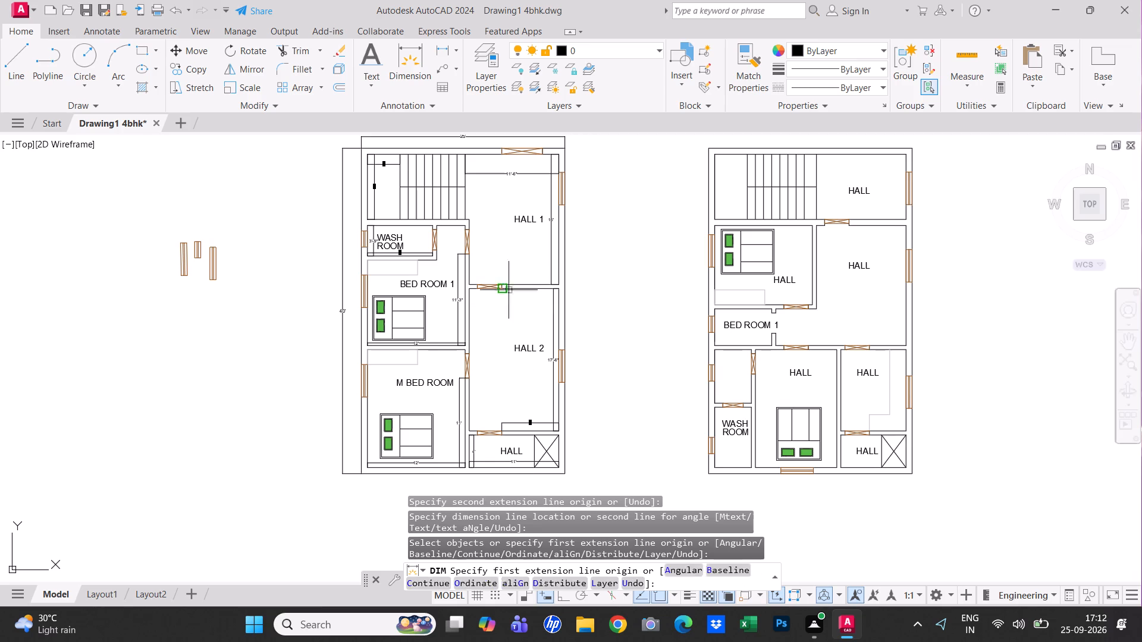
{"action": "scroll", "coordinate": [412, 251], "scroll_direction": "up", "scroll_amount": 1}
{"action": "scroll", "coordinate": [663, 347], "scroll_direction": "down", "scroll_amount": 1}
{"action": "middle_click_drag", "start_coordinate": [667, 345], "coordinate": [437, 334]}
{"action": "scroll", "coordinate": [599, 193], "scroll_direction": "up", "scroll_amount": 1}
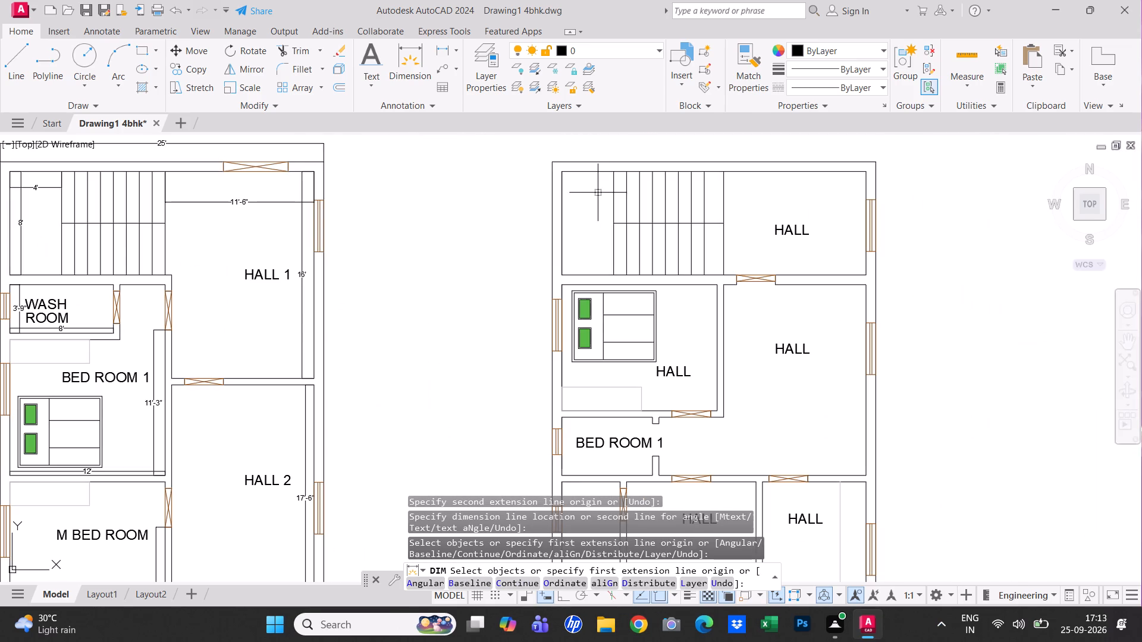
{"action": "left_click", "coordinate": [402, 69]}
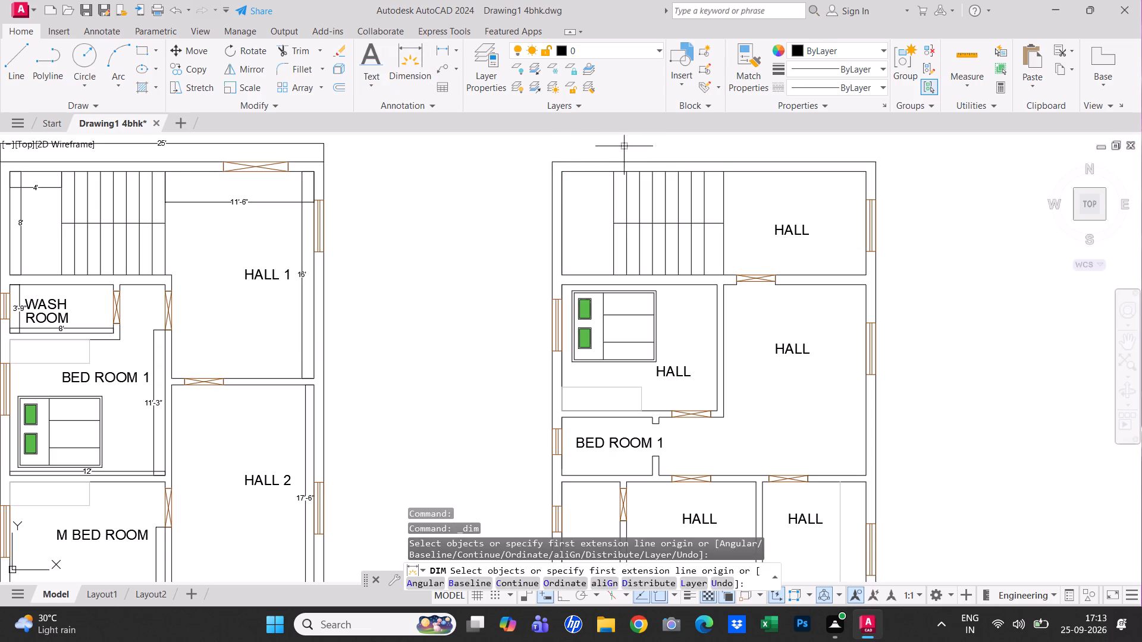
{"action": "left_click", "coordinate": [561, 207]}
{"action": "left_click", "coordinate": [573, 207]}
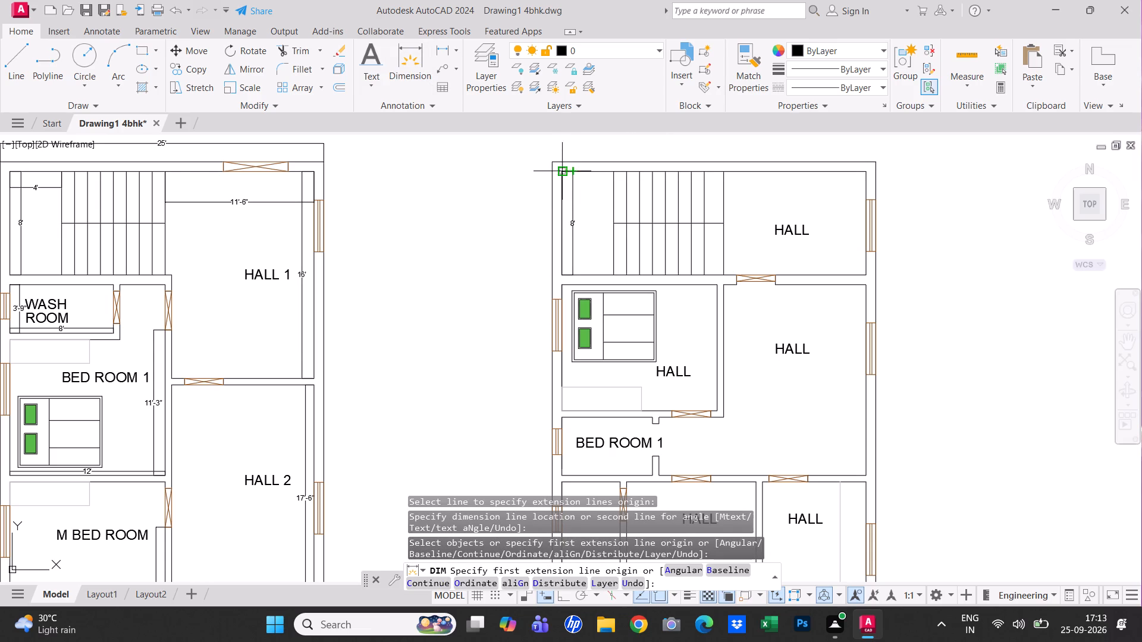
{"action": "left_click", "coordinate": [566, 172]}
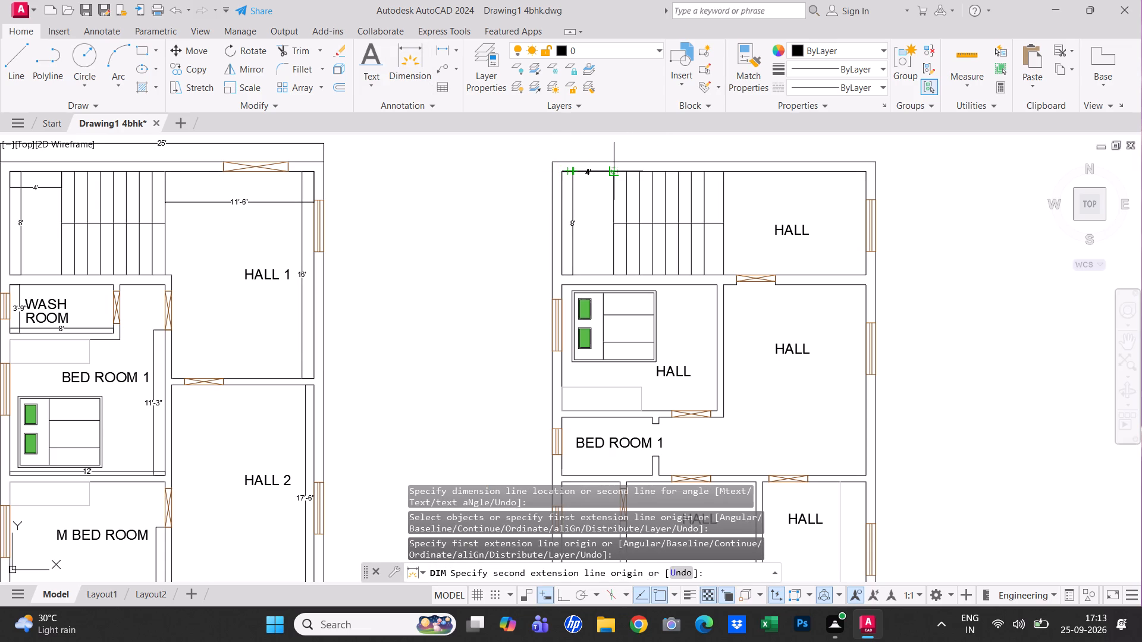
{"action": "left_click", "coordinate": [614, 174]}
{"action": "left_click", "coordinate": [610, 182]}
Dimension the depth and width of the HALL with the bed below the stairs in the right floor plan.
{"action": "scroll", "coordinate": [604, 265], "scroll_direction": "down", "scroll_amount": 1}
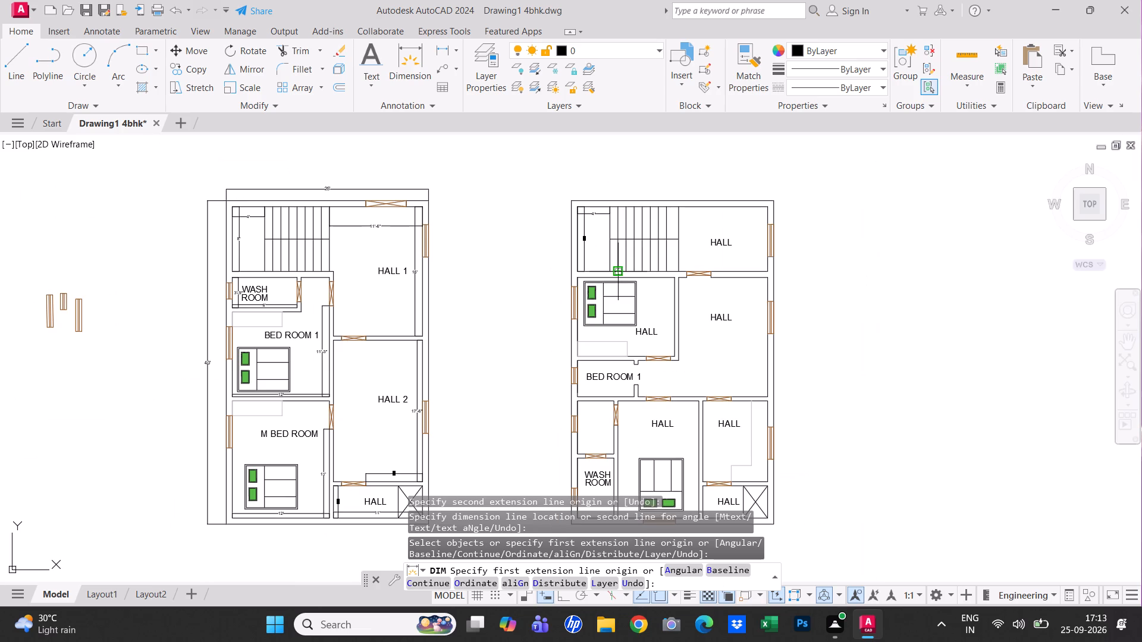
{"action": "middle_click_drag", "start_coordinate": [717, 376], "coordinate": [662, 319]}
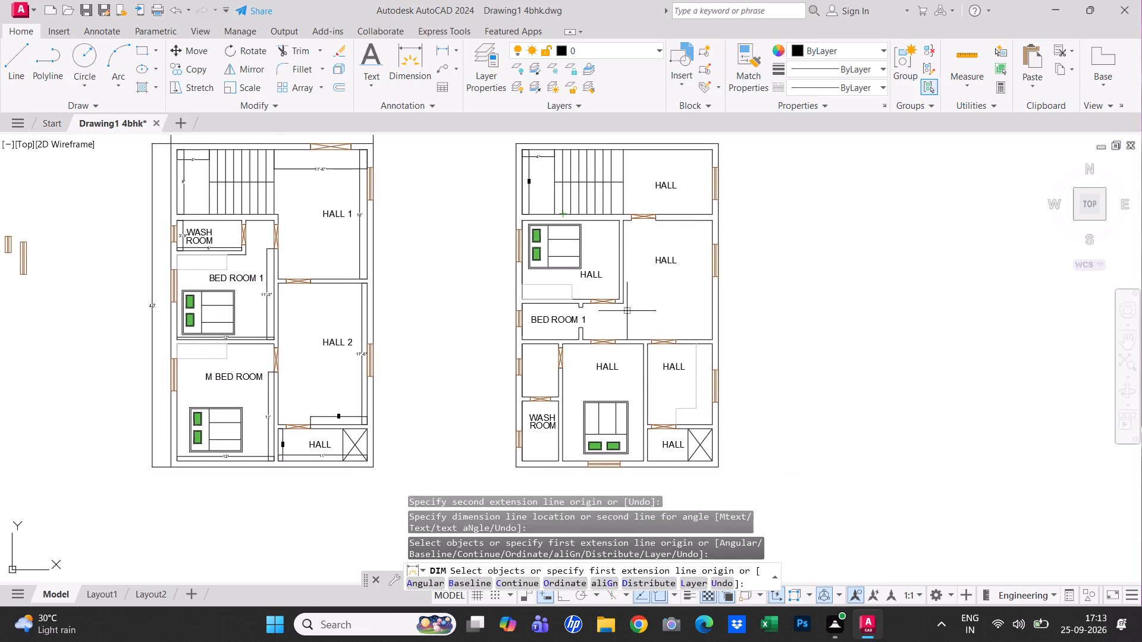
{"action": "left_click", "coordinate": [618, 270]}
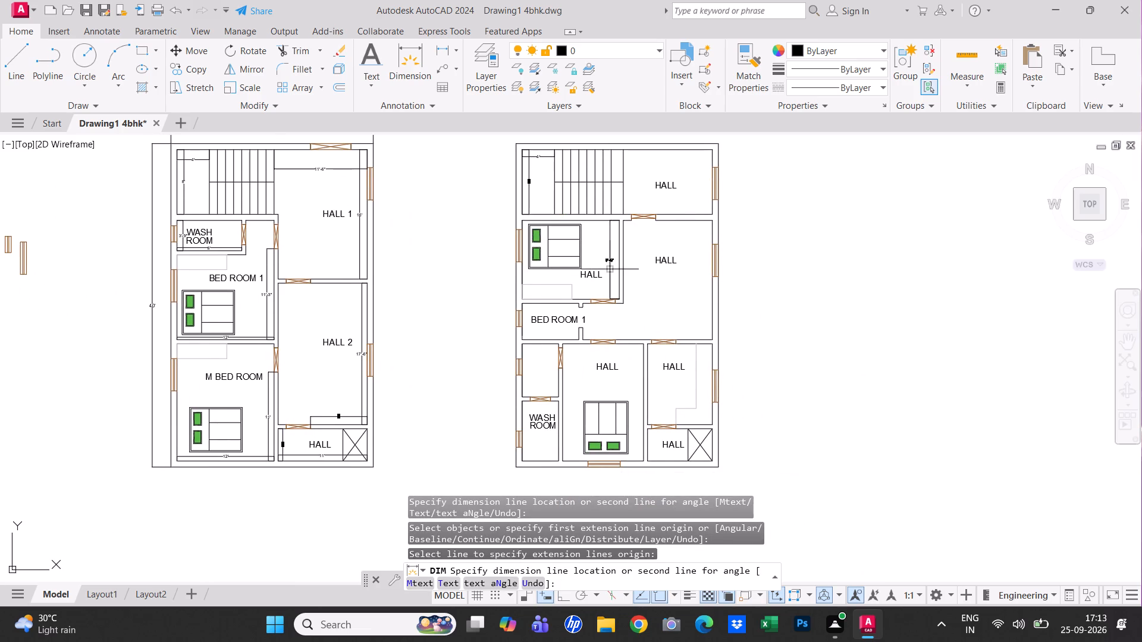
{"action": "scroll", "coordinate": [613, 263], "scroll_direction": "up", "scroll_amount": 2}
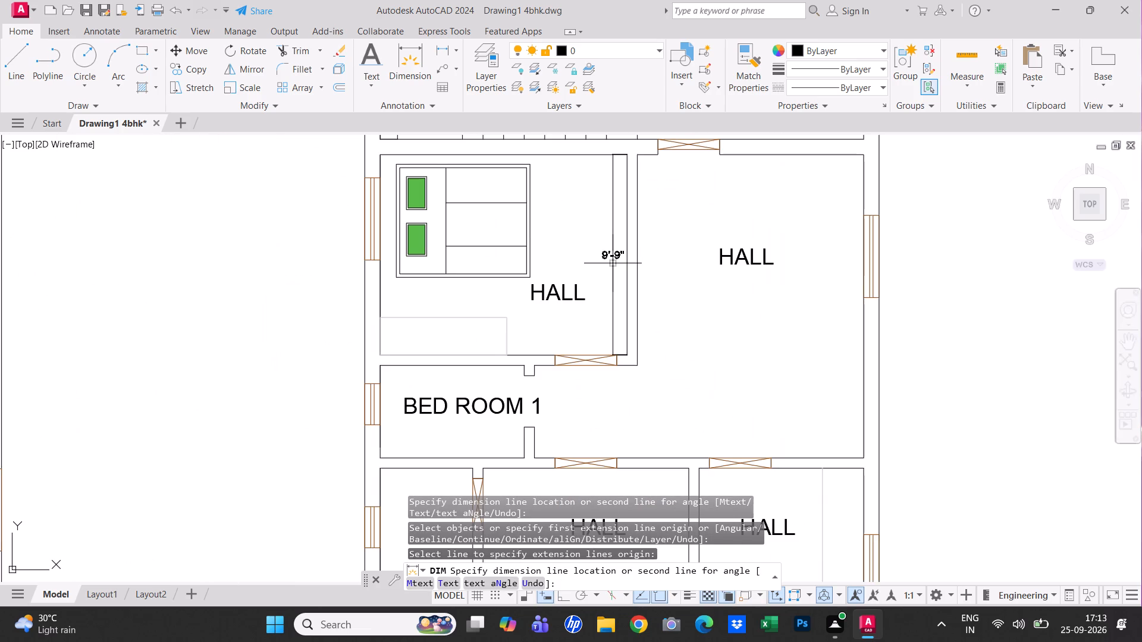
{"action": "left_click", "coordinate": [619, 263]}
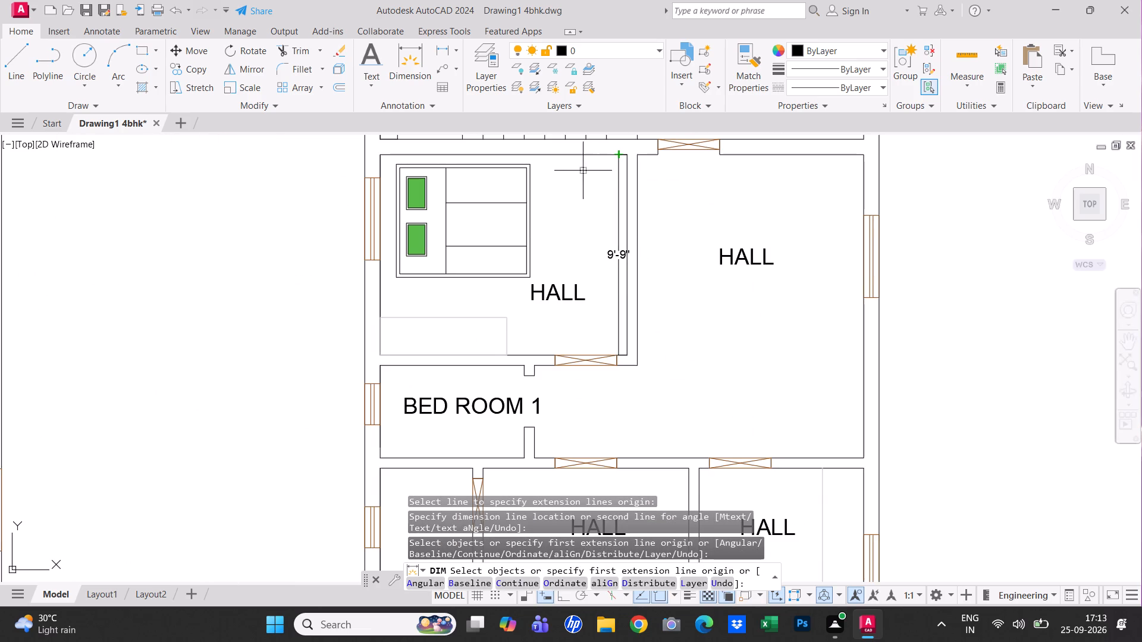
{"action": "left_click", "coordinate": [572, 156]}
{"action": "left_click", "coordinate": [570, 163]}
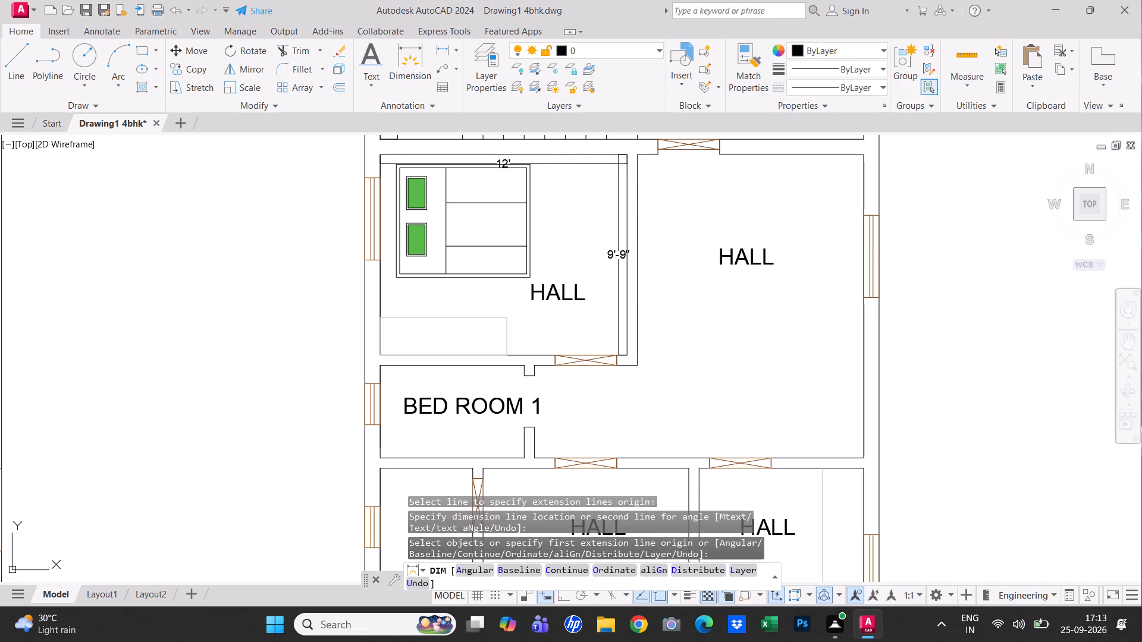
Dimension BED ROOM 1 in the right floor plan, its depth along the left wall and its width along the bottom wall.
{"action": "scroll", "coordinate": [606, 239], "scroll_direction": "down", "scroll_amount": 1}
{"action": "middle_click_drag", "start_coordinate": [576, 356], "coordinate": [591, 309]}
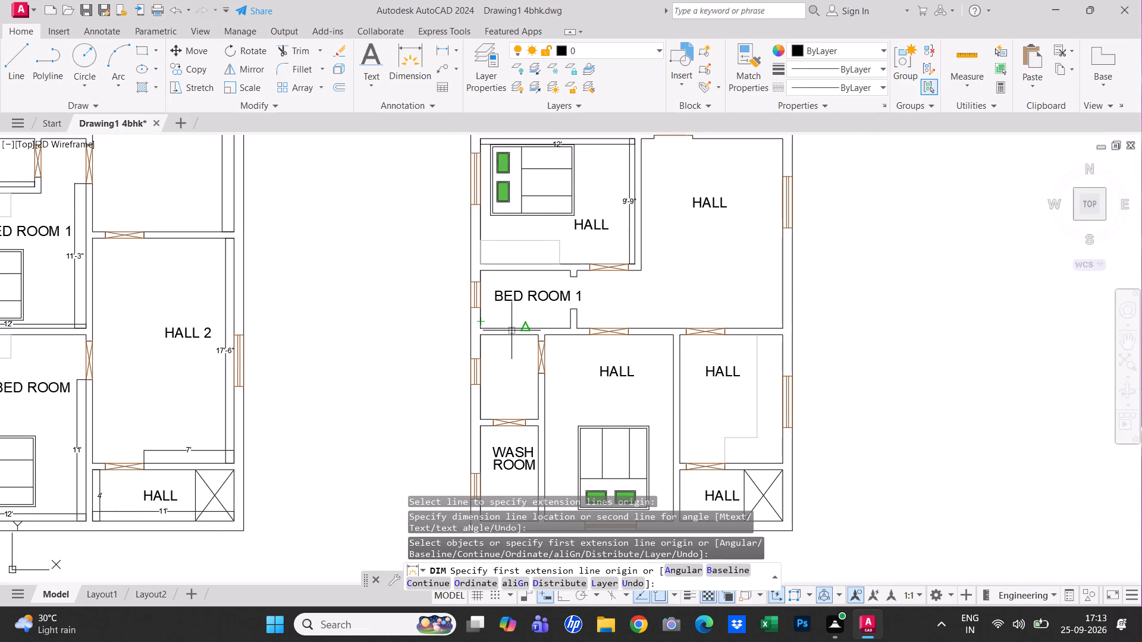
{"action": "left_click", "coordinate": [482, 328]}
{"action": "left_click", "coordinate": [482, 266]}
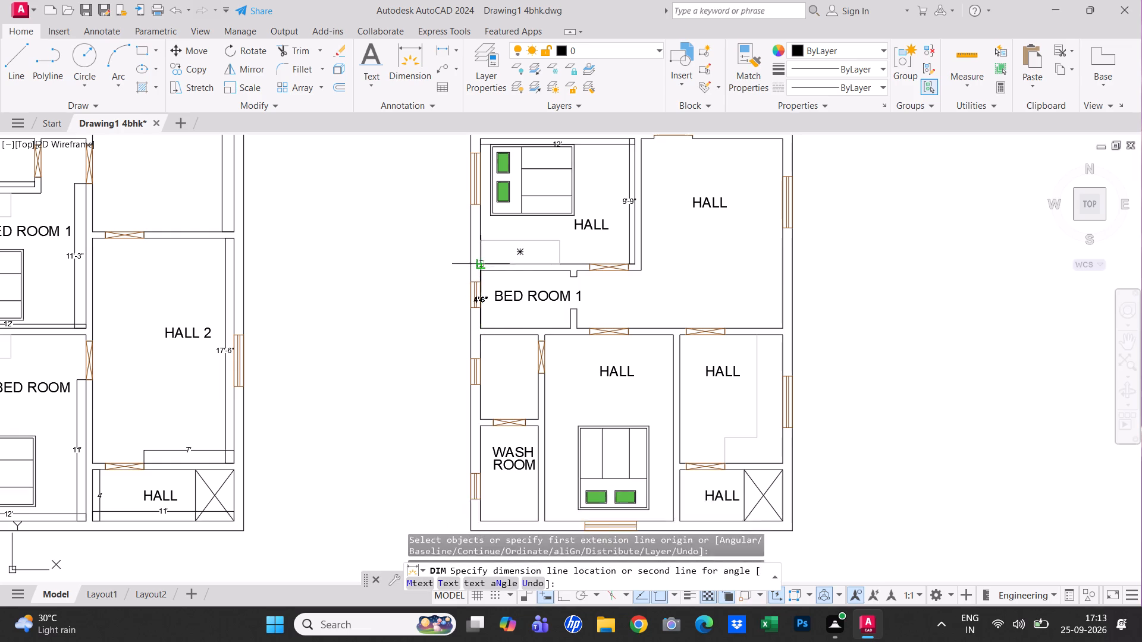
{"action": "left_click", "coordinate": [491, 278]}
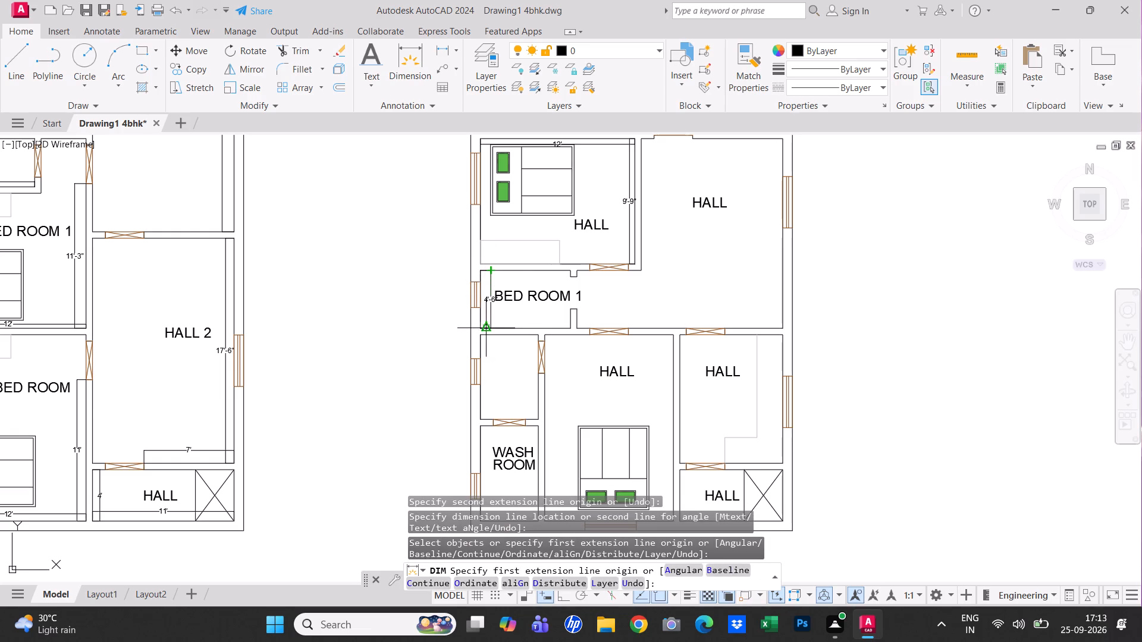
{"action": "left_click", "coordinate": [478, 329]}
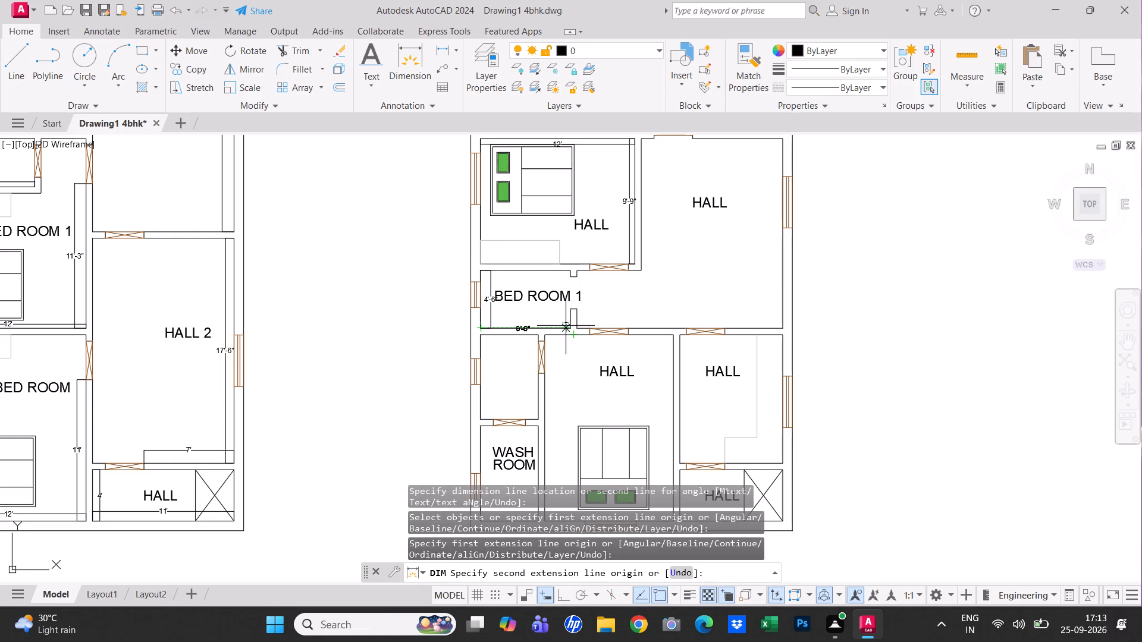
{"action": "left_click", "coordinate": [569, 326]}
{"action": "left_click", "coordinate": [563, 320]}
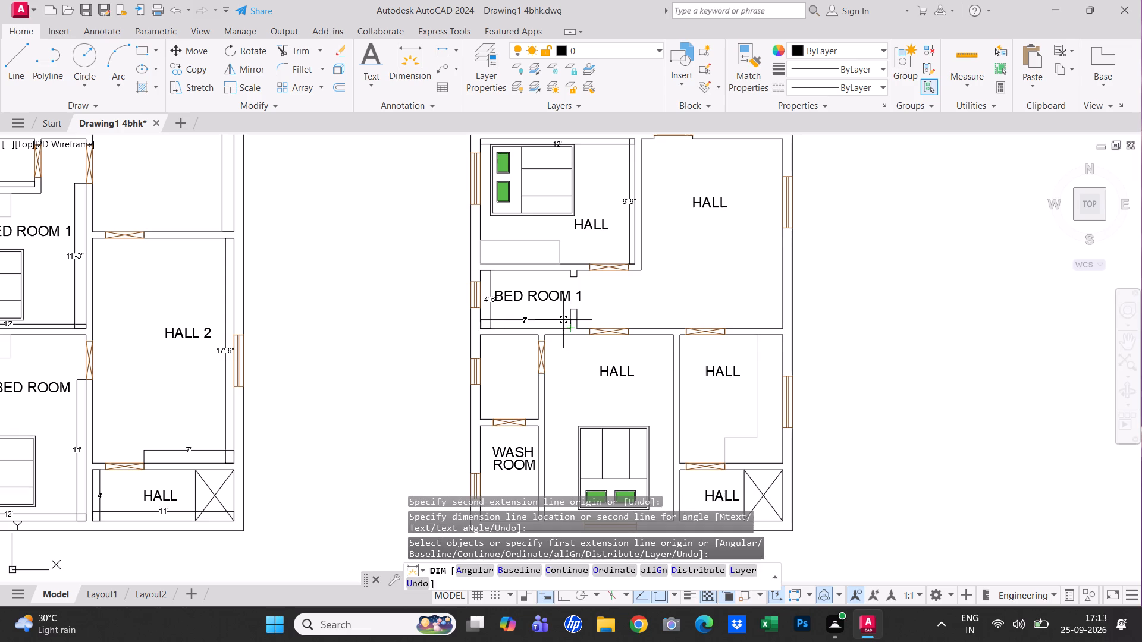
Dimension the unlabelled room above the WASH ROOM in the right floor plan along its left and top walls.
{"action": "middle_click_drag", "start_coordinate": [588, 380], "coordinate": [559, 326]}
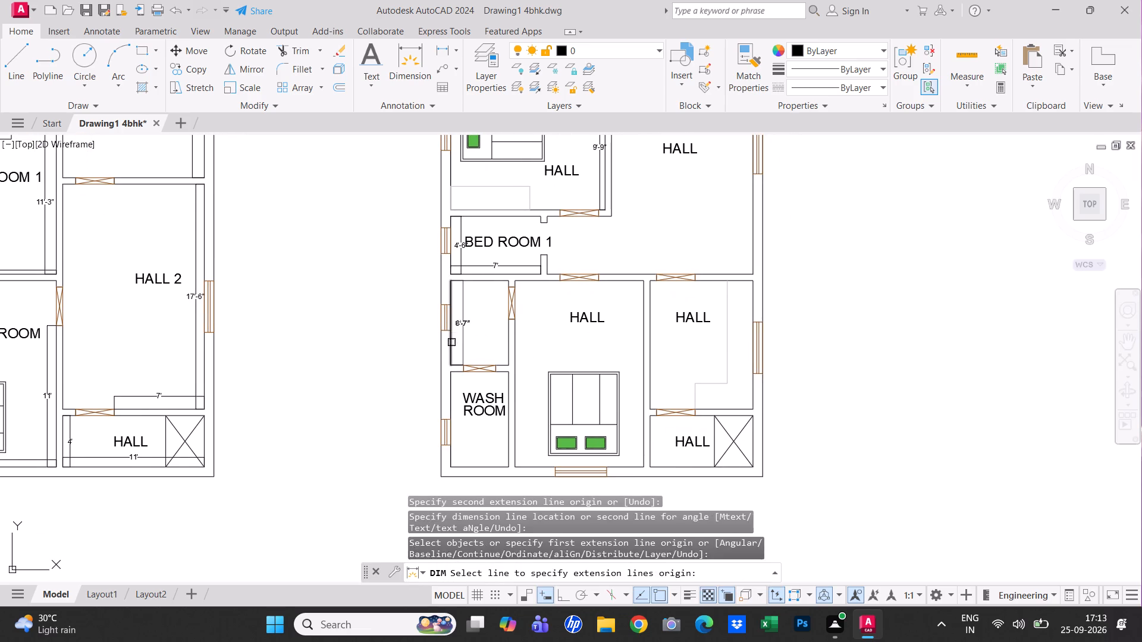
{"action": "left_click", "coordinate": [451, 342]}
{"action": "left_click", "coordinate": [463, 342]}
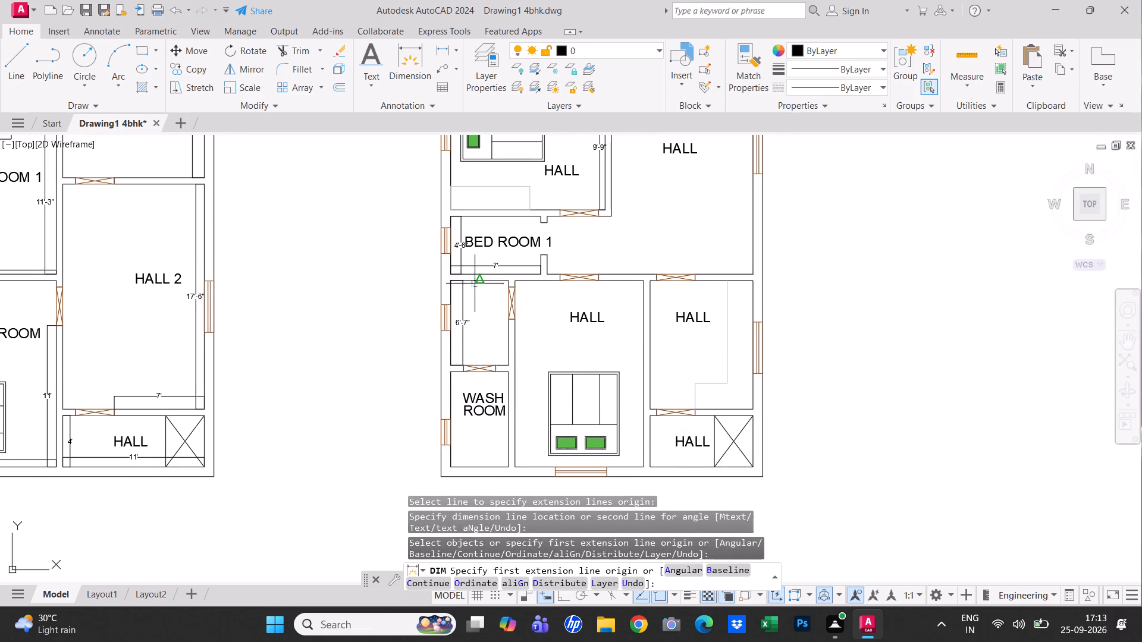
{"action": "left_click", "coordinate": [450, 283]}
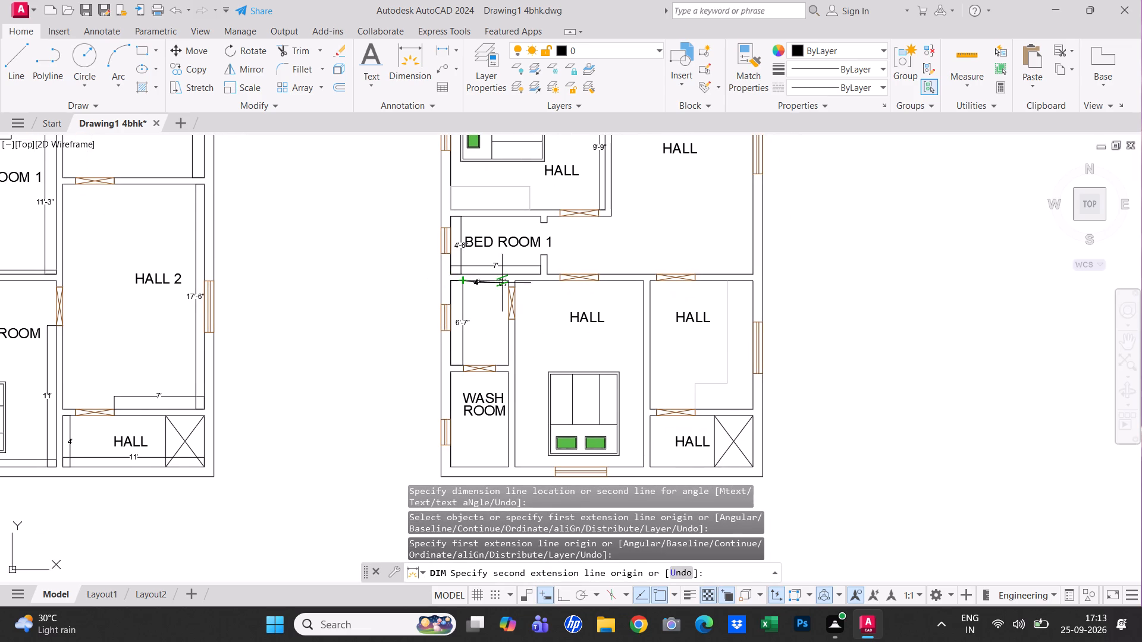
{"action": "left_click", "coordinate": [512, 282]}
{"action": "left_click", "coordinate": [503, 290]}
Dimension the width and depth of the WASH ROOM in the right floor plan along its bottom and left walls.
{"action": "middle_click_drag", "start_coordinate": [496, 430], "coordinate": [495, 427]}
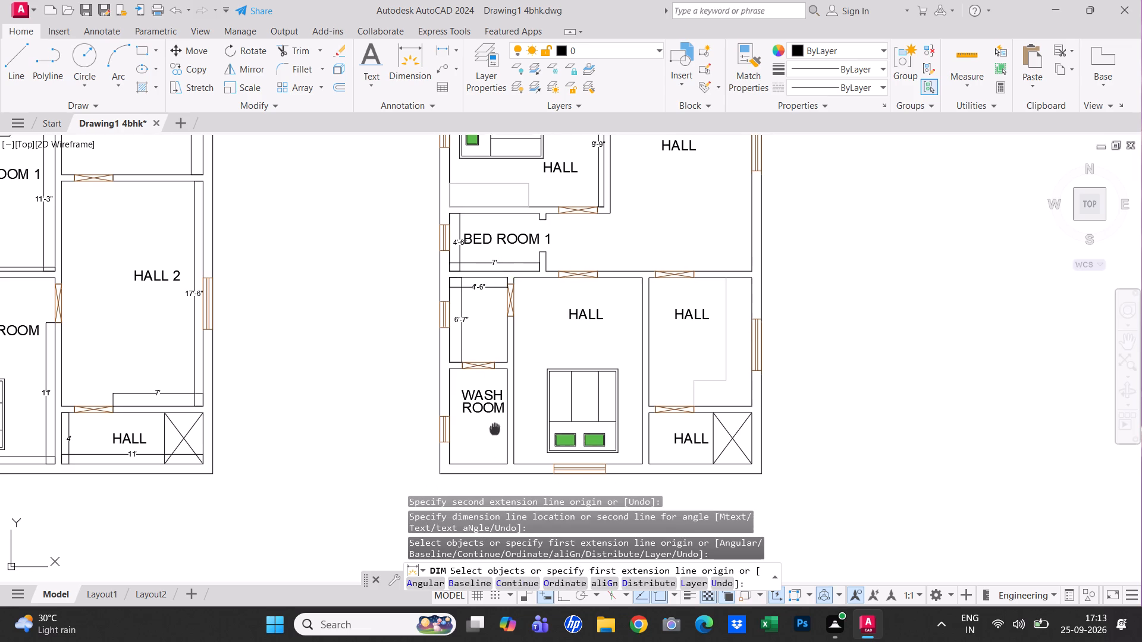
{"action": "middle_click_drag", "start_coordinate": [495, 427], "coordinate": [491, 325]}
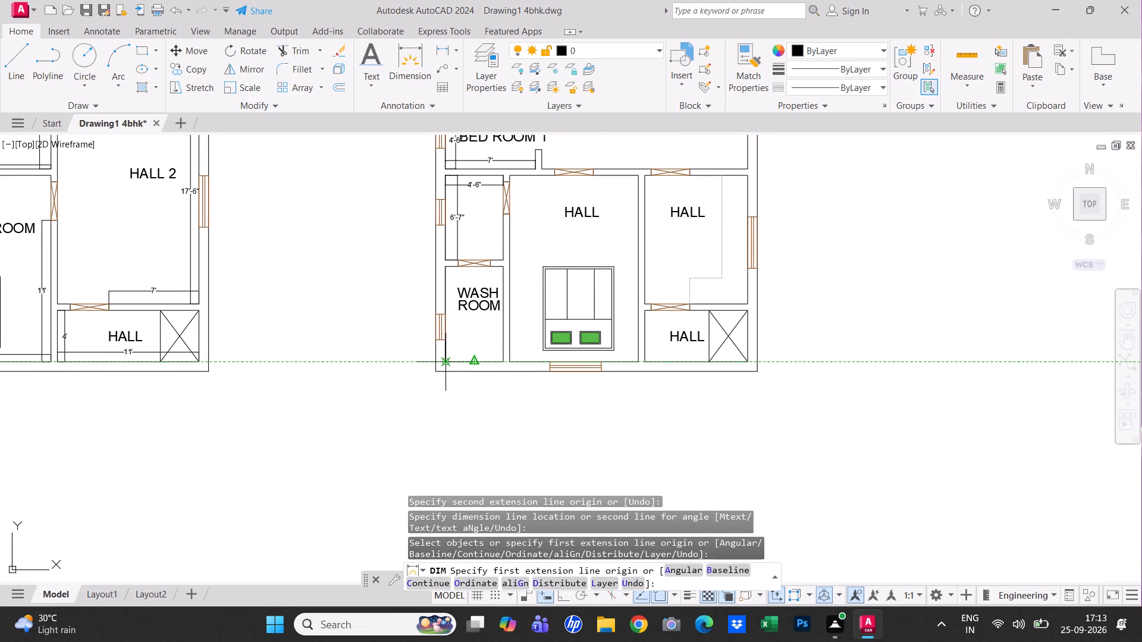
{"action": "left_click", "coordinate": [448, 361]}
{"action": "left_click", "coordinate": [503, 363]}
{"action": "left_click", "coordinate": [498, 345]}
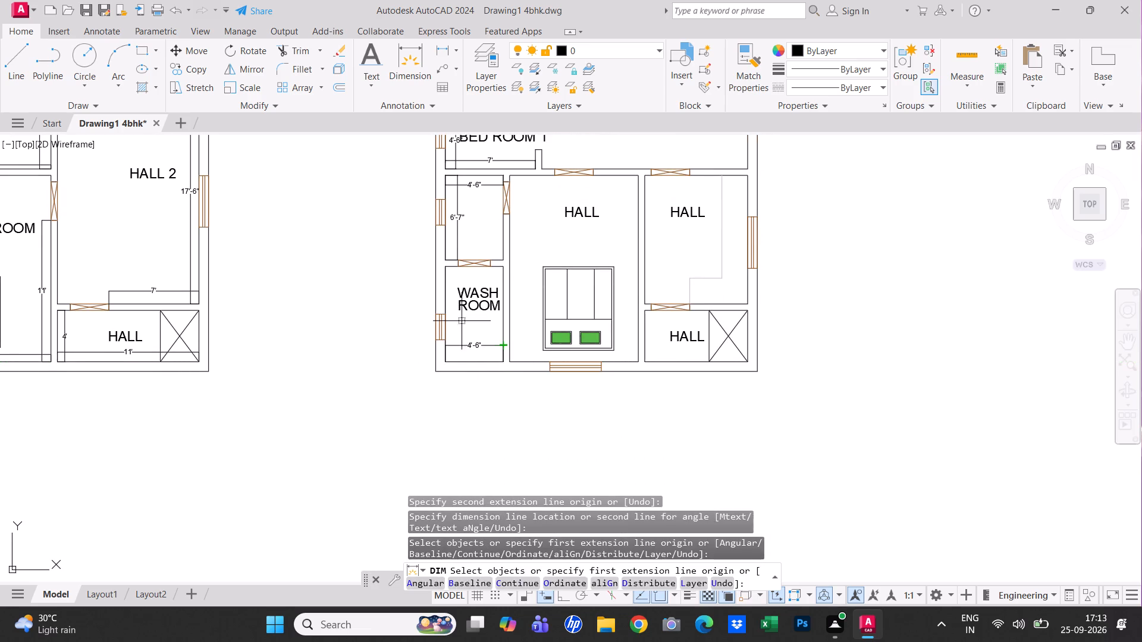
{"action": "left_click", "coordinate": [445, 362]}
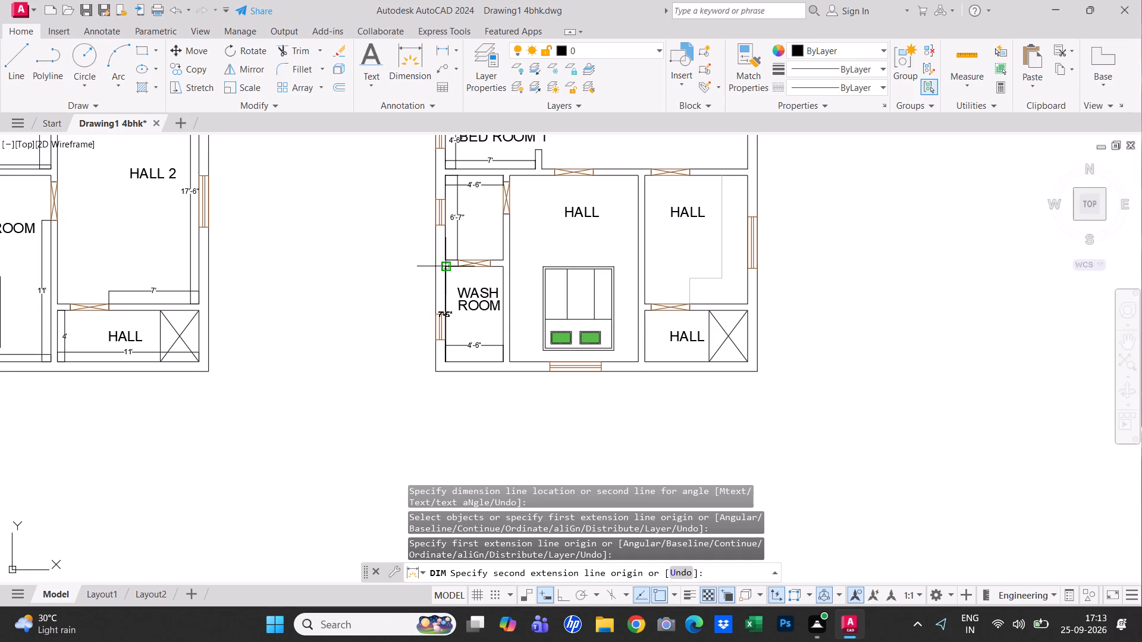
{"action": "left_click", "coordinate": [447, 268]}
{"action": "left_click", "coordinate": [453, 273]}
Dimension the HALL with the bed beside the WASH ROOM along its bottom and right inner walls.
{"action": "middle_click_drag", "start_coordinate": [517, 366], "coordinate": [422, 389]}
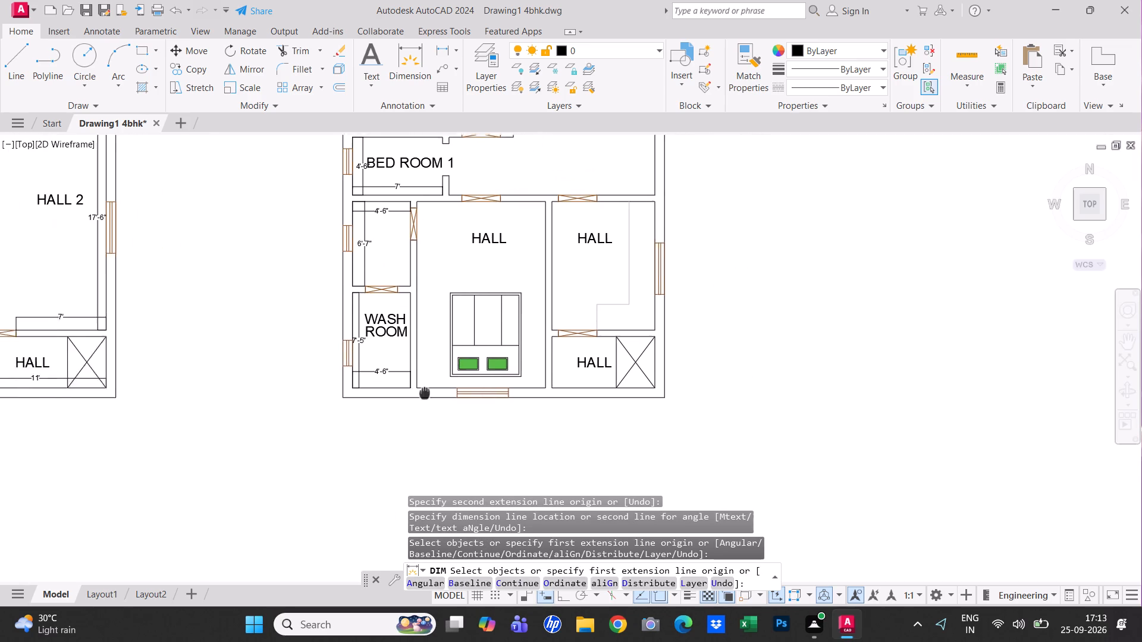
{"action": "middle_click_drag", "start_coordinate": [422, 389], "coordinate": [413, 381]}
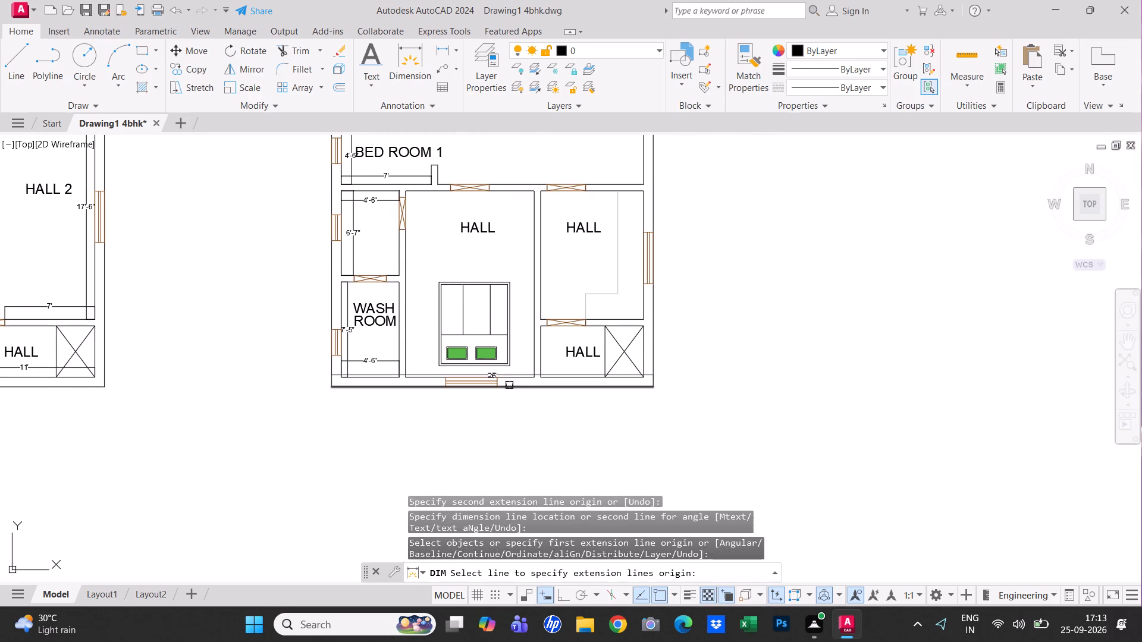
{"action": "left_click", "coordinate": [510, 379]}
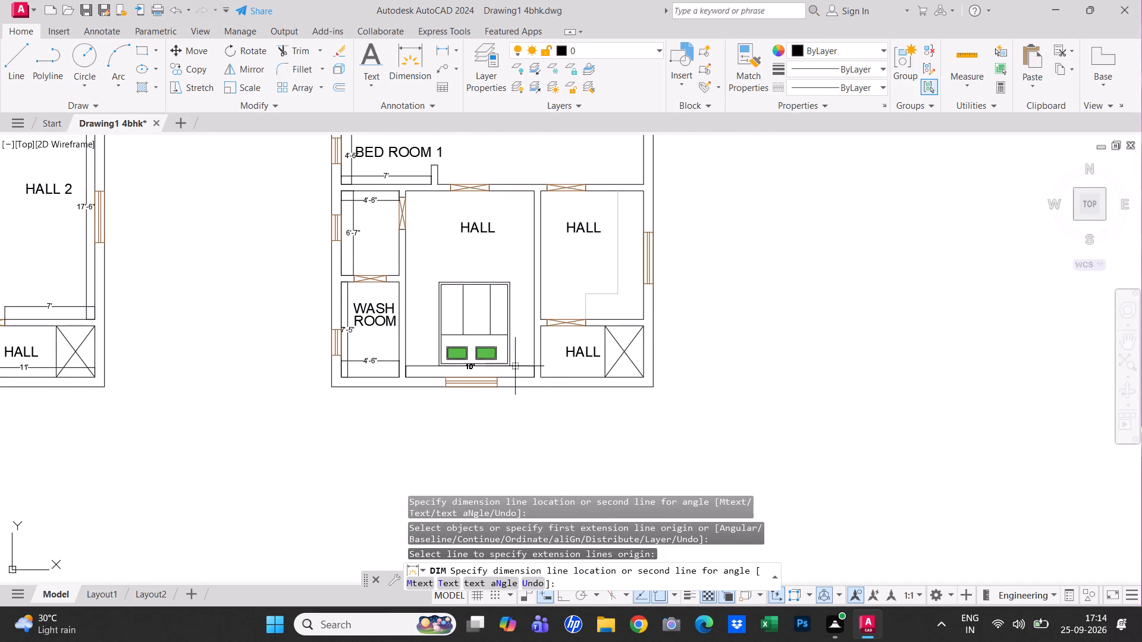
{"action": "left_click", "coordinate": [517, 370]}
{"action": "left_click", "coordinate": [534, 357]}
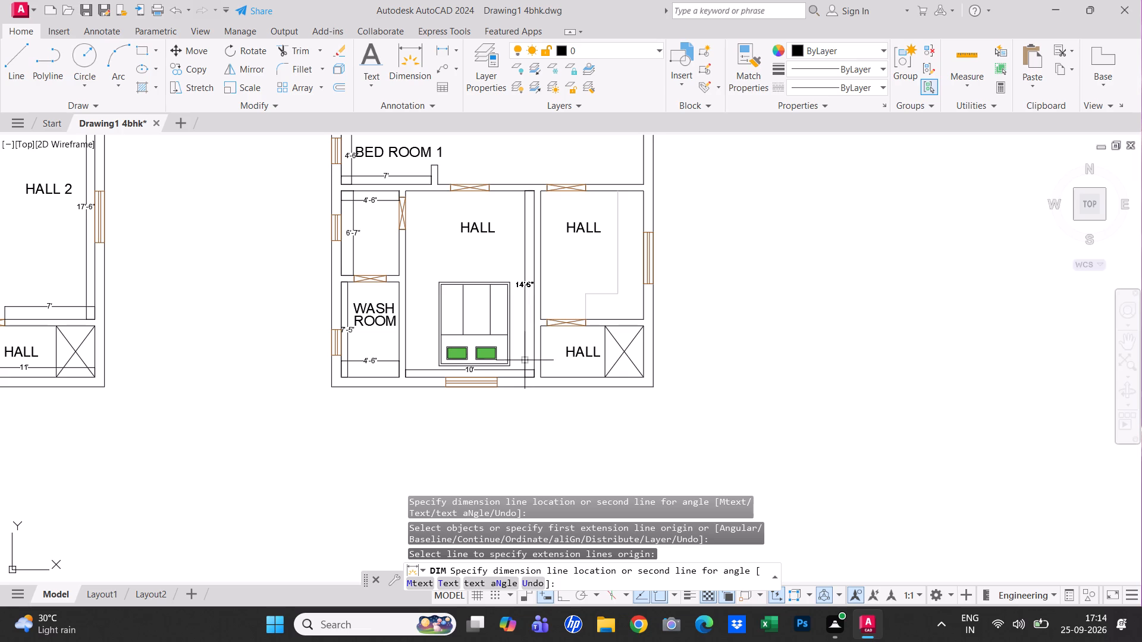
{"action": "left_click", "coordinate": [525, 360]}
Dimension the width and depth of the small HALL in the right floor plan's bottom-right corner.
{"action": "left_click", "coordinate": [578, 378]}
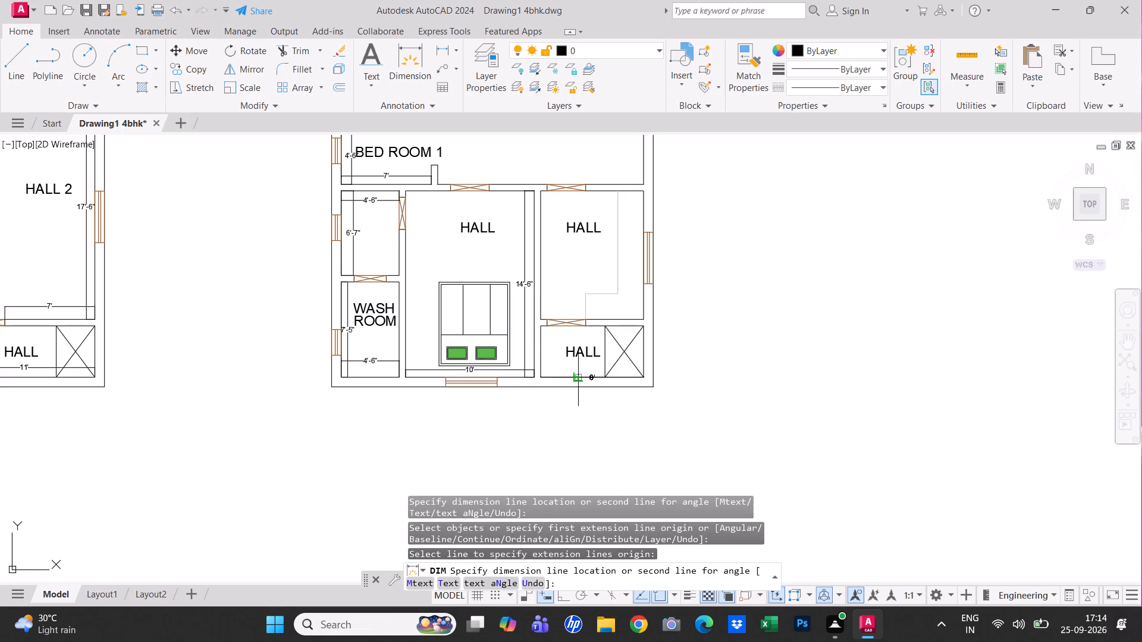
{"action": "left_click", "coordinate": [571, 370]}
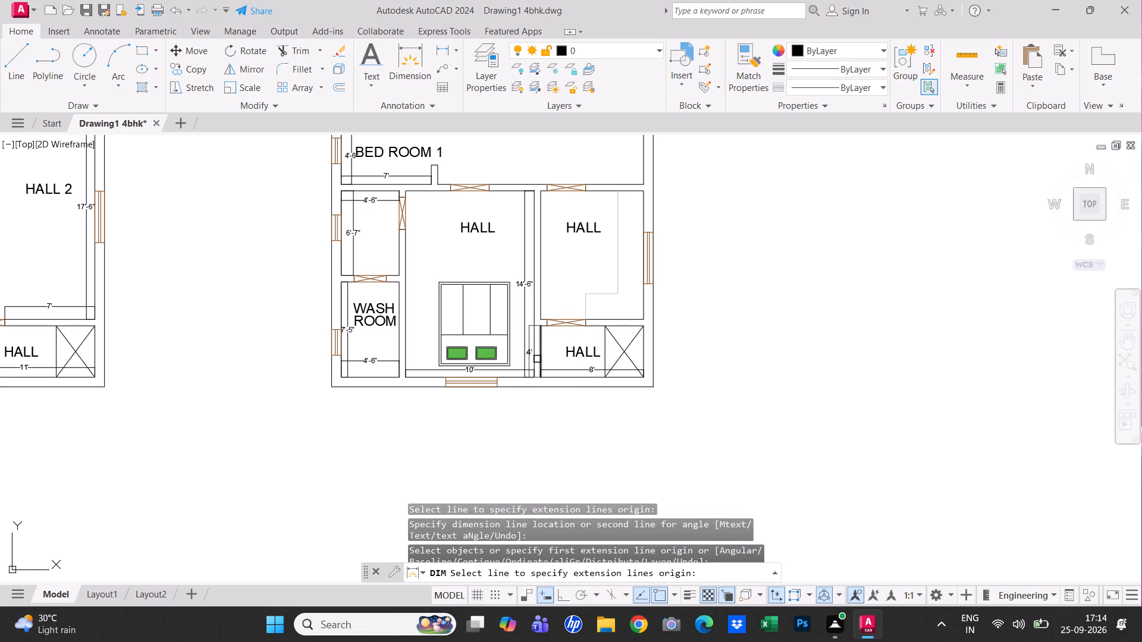
{"action": "left_click", "coordinate": [537, 358]}
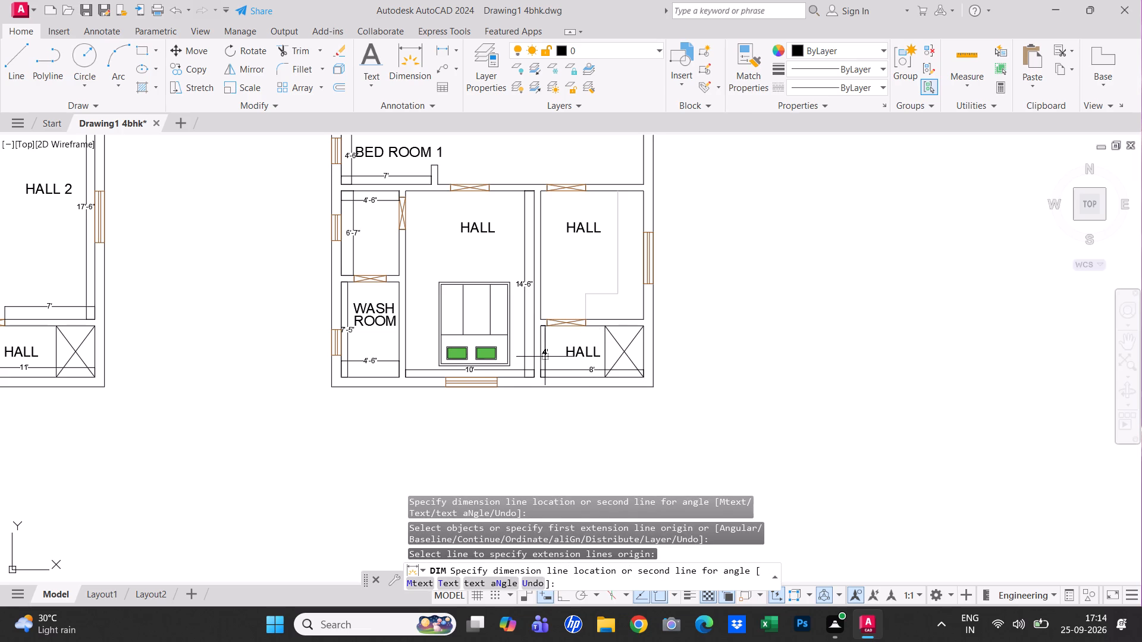
{"action": "left_click", "coordinate": [545, 357]}
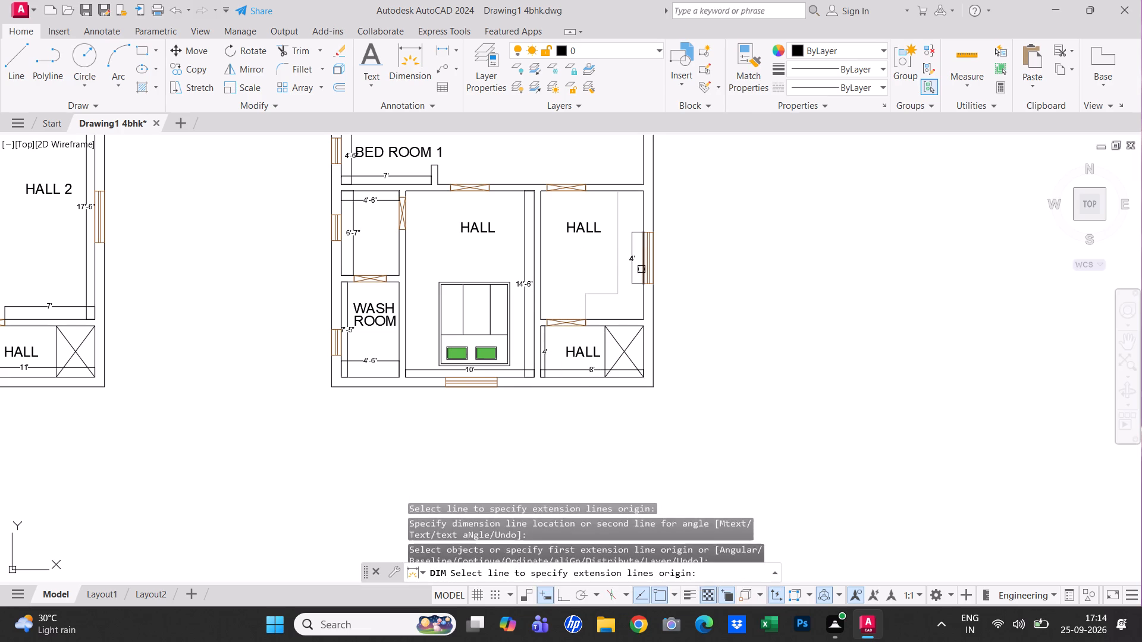
Dimension the HALL above the small corner HALL along its right wall and along its bottom wall from the door's edge.
{"action": "left_click", "coordinate": [642, 305]}
{"action": "left_click", "coordinate": [633, 303]}
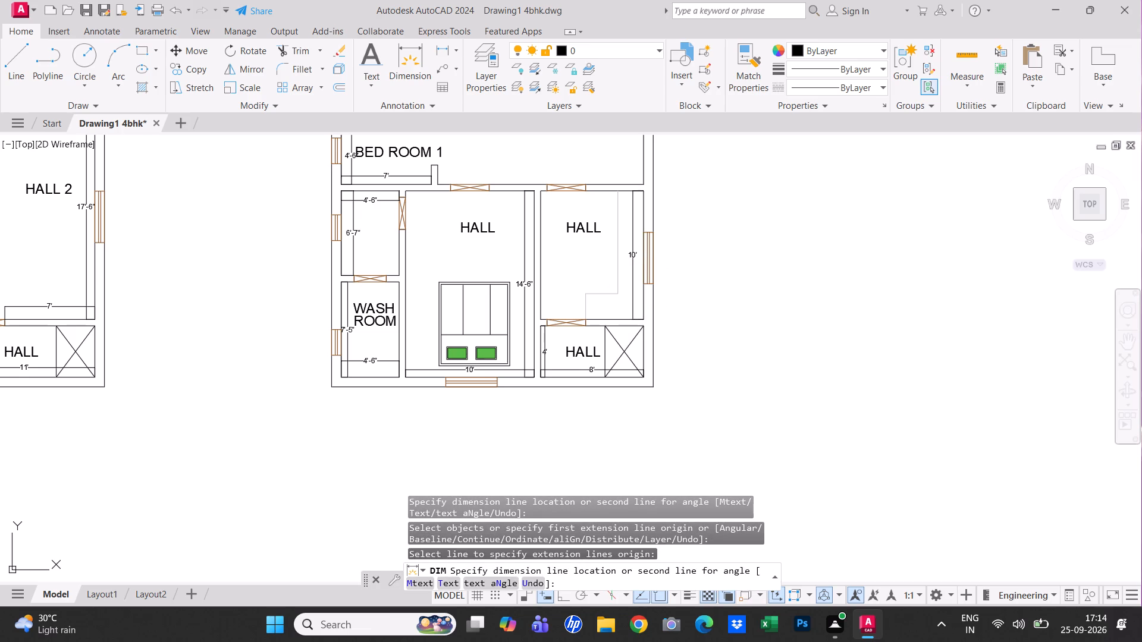
{"action": "left_click", "coordinate": [602, 320]}
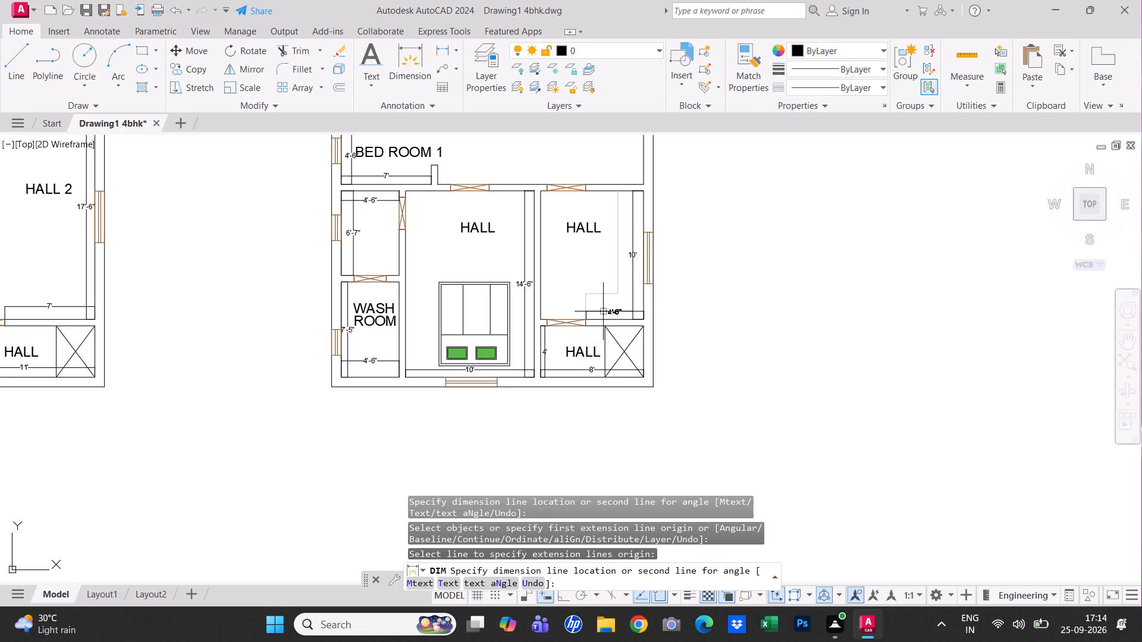
{"action": "left_click", "coordinate": [604, 311]}
Dimension the large central HALL in the right floor plan from the upper door's edge to the right wall, and along its right wall.
{"action": "scroll", "coordinate": [642, 313], "scroll_direction": "down", "scroll_amount": 1}
{"action": "middle_click_drag", "start_coordinate": [664, 270], "coordinate": [663, 349]}
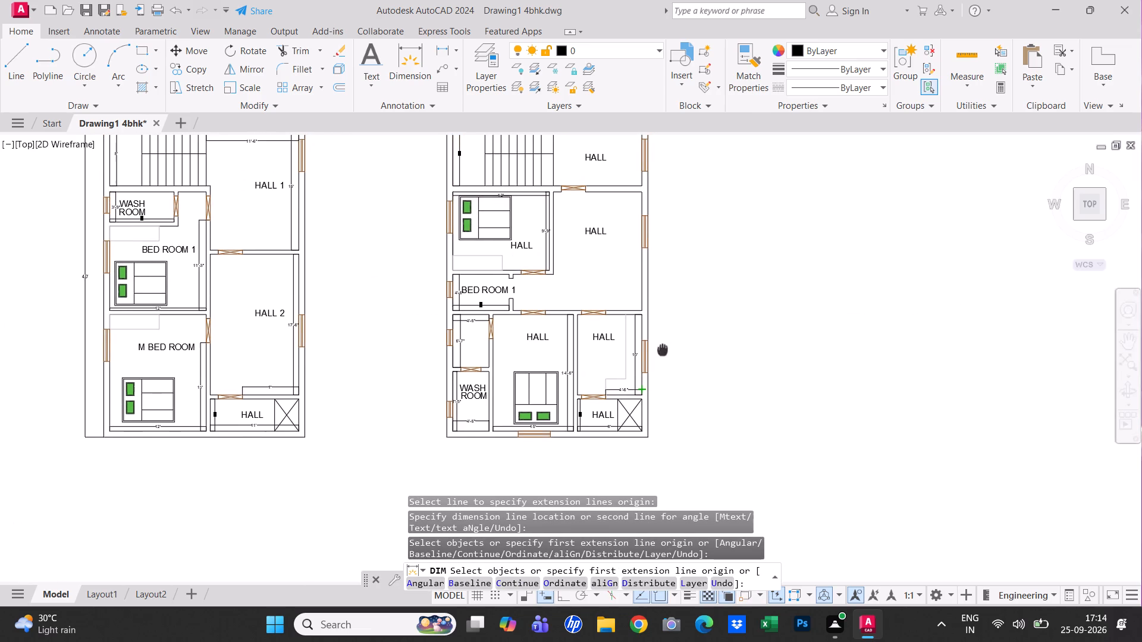
{"action": "middle_click_drag", "start_coordinate": [663, 349], "coordinate": [662, 350]}
{"action": "left_click", "coordinate": [600, 194]}
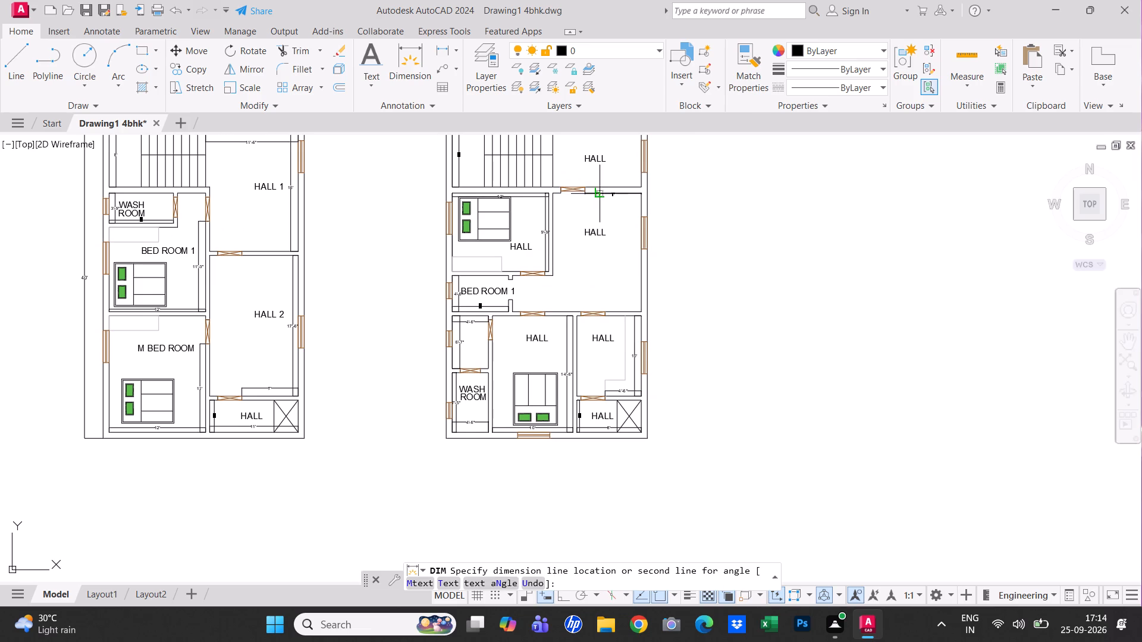
{"action": "left_click", "coordinate": [603, 203]}
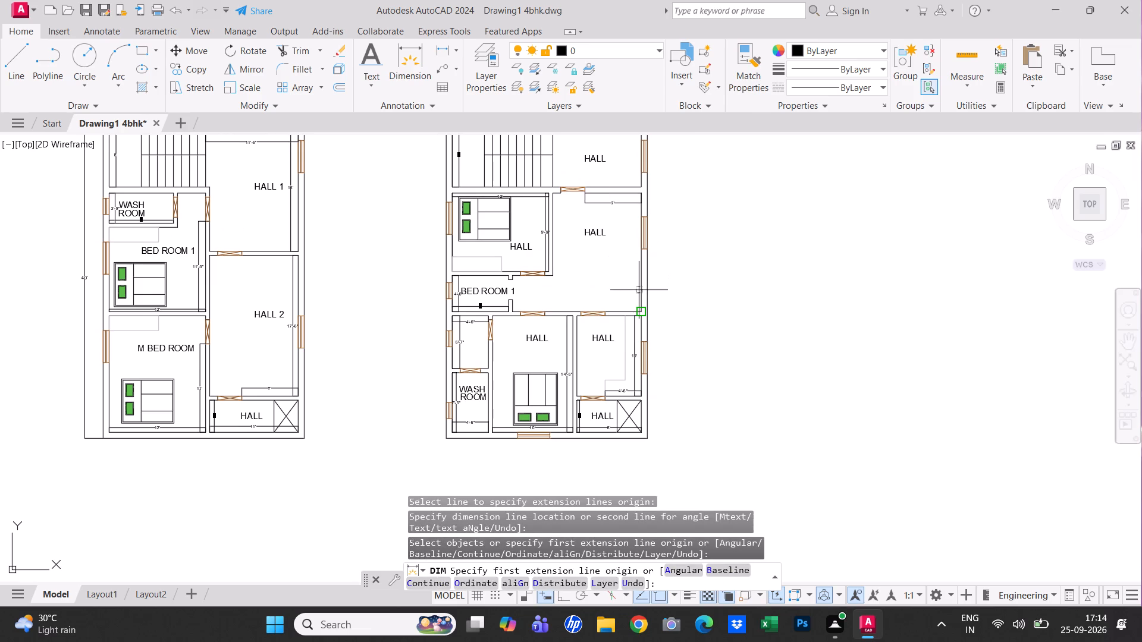
{"action": "left_click", "coordinate": [642, 310]}
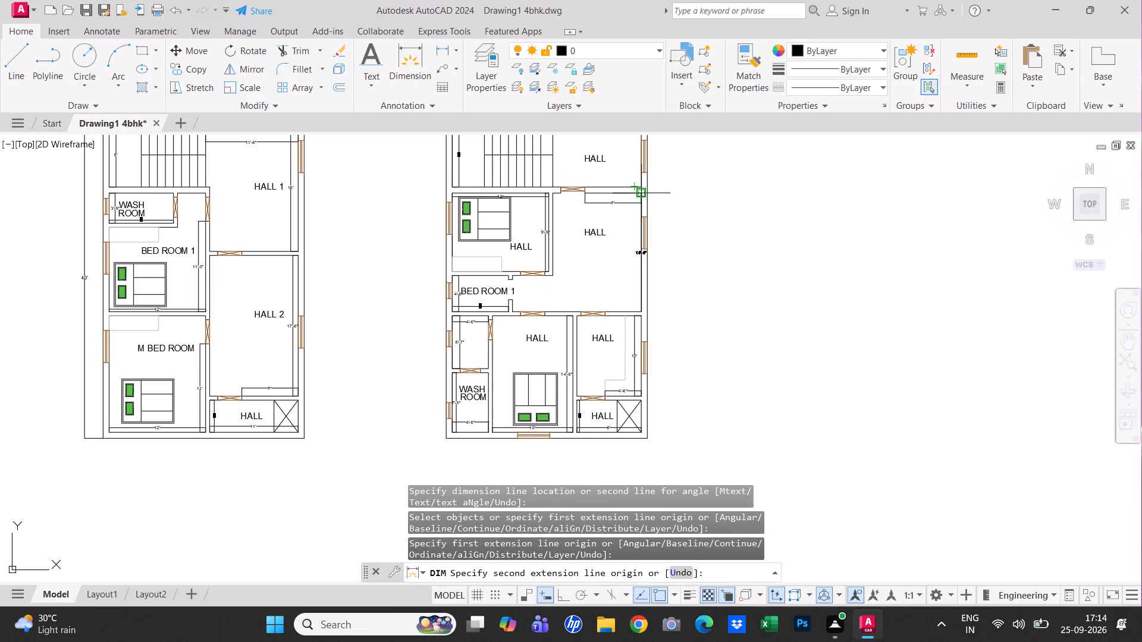
{"action": "left_click", "coordinate": [641, 194]}
{"action": "left_click", "coordinate": [632, 211]}
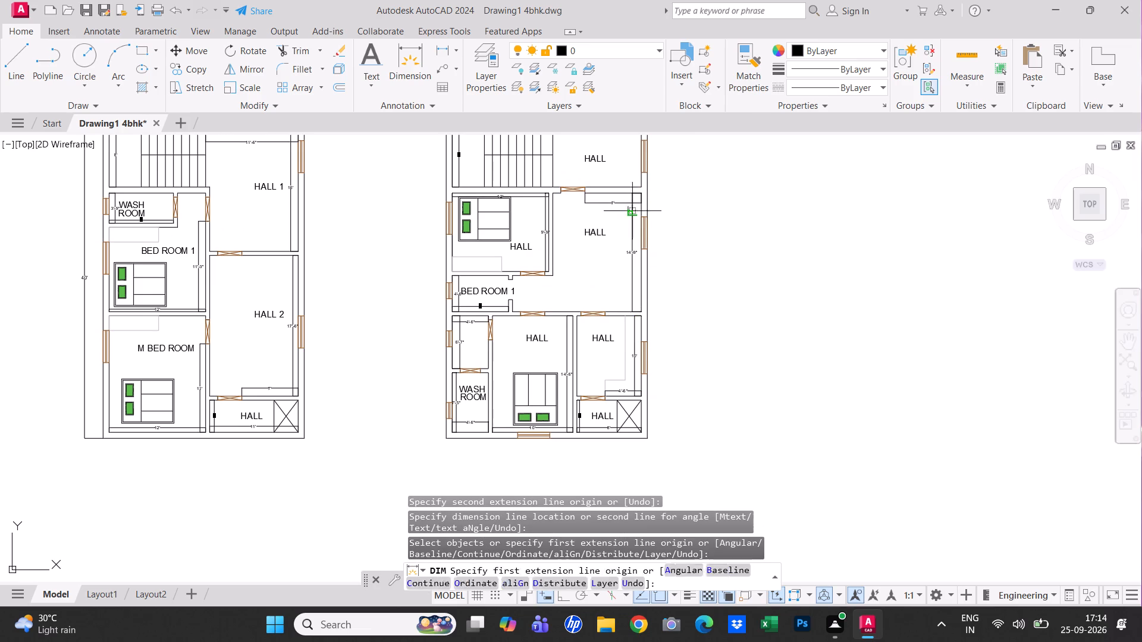
Dimension the HALL beside the stairs from the door's edge to the bottom-right corner and along its right wall, then finish dimensioning.
{"action": "scroll", "coordinate": [617, 288], "scroll_direction": "down", "scroll_amount": 1}
{"action": "middle_click_drag", "start_coordinate": [617, 294], "coordinate": [600, 364]}
{"action": "scroll", "coordinate": [605, 274], "scroll_direction": "up", "scroll_amount": 2}
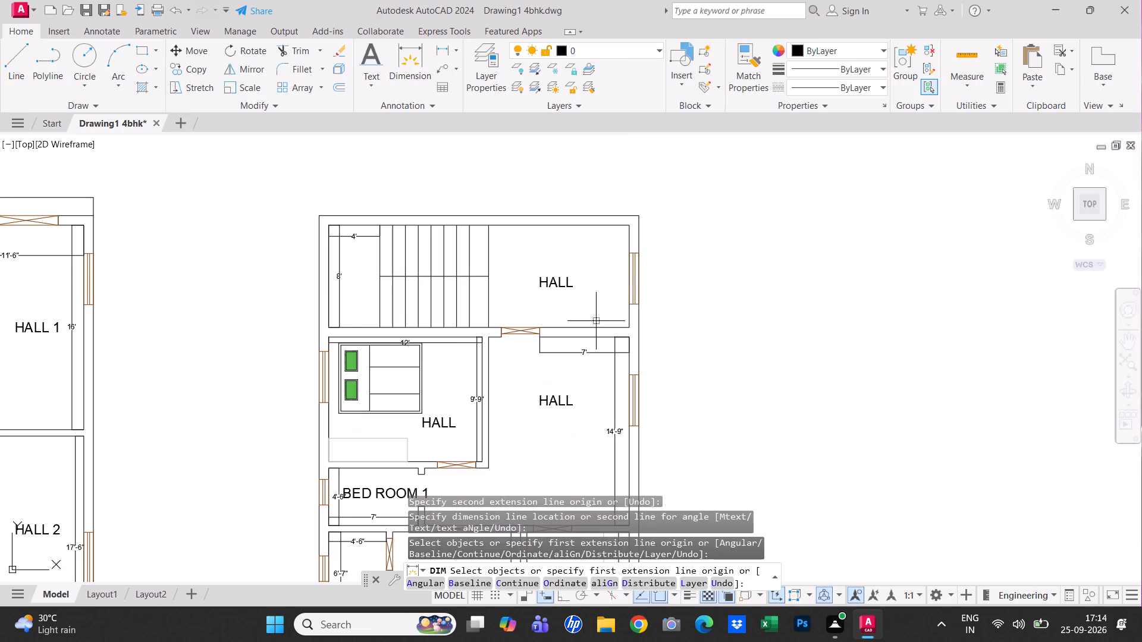
{"action": "left_click", "coordinate": [539, 328]}
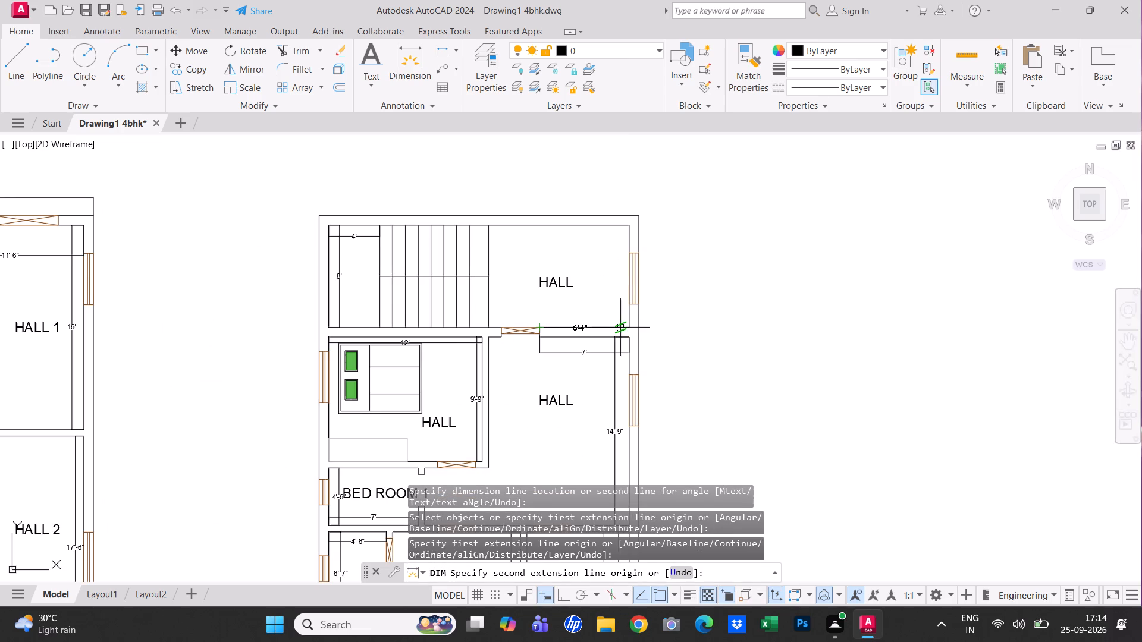
{"action": "left_click", "coordinate": [629, 326]}
{"action": "left_click", "coordinate": [622, 316]}
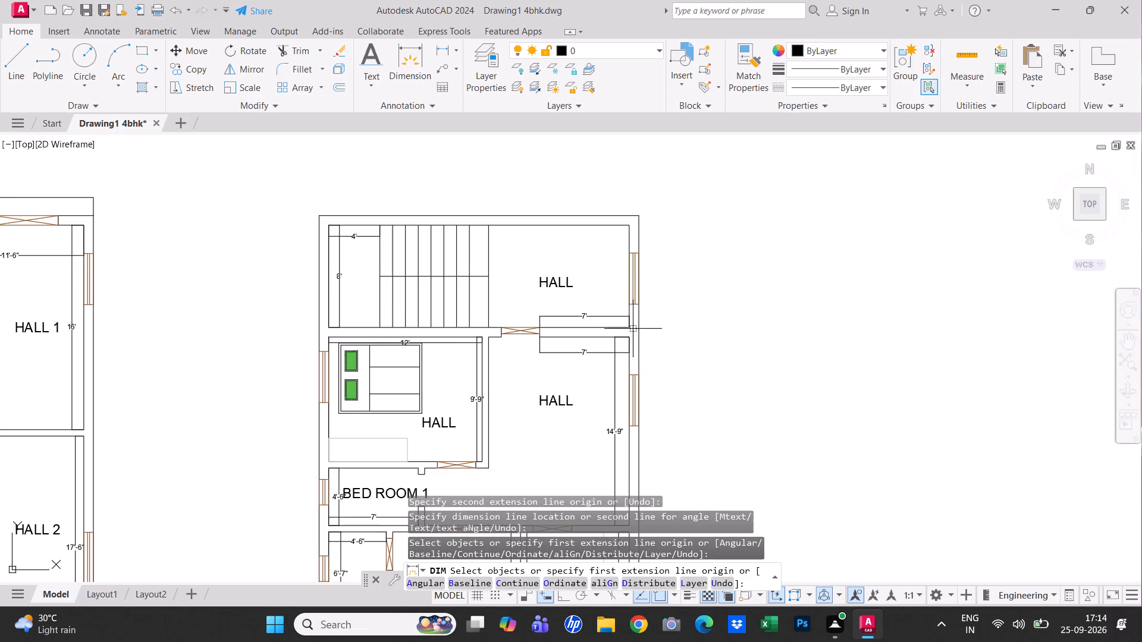
{"action": "left_click", "coordinate": [627, 328]}
{"action": "left_click", "coordinate": [625, 222]}
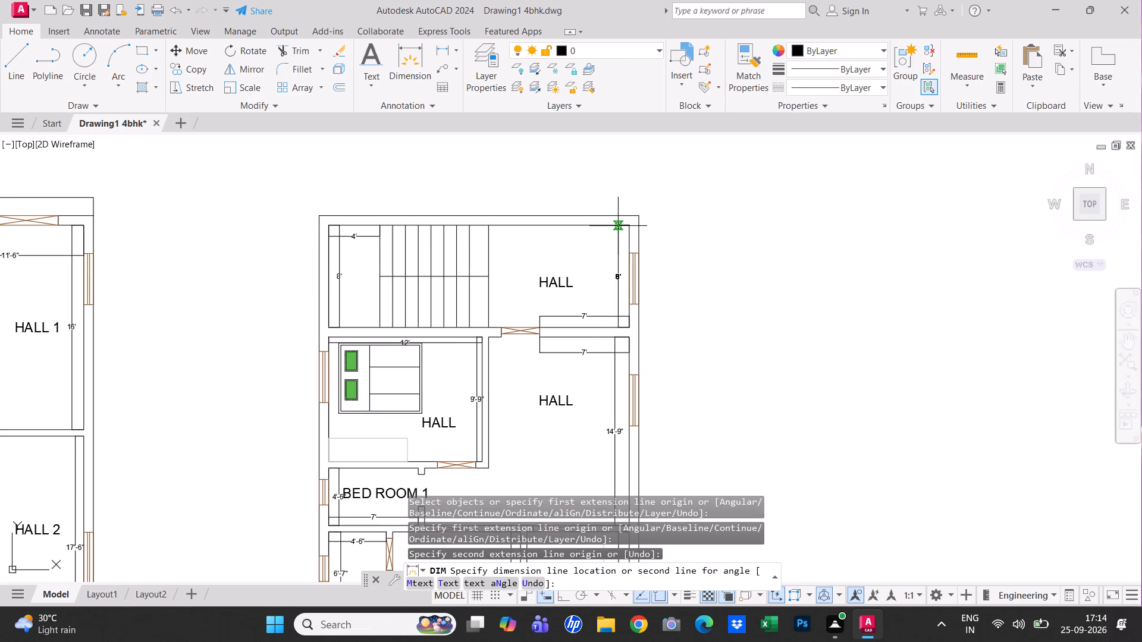
{"action": "left_click", "coordinate": [623, 232]}
{"action": "right_click", "coordinate": [601, 258]}
{"action": "left_click", "coordinate": [617, 265]}
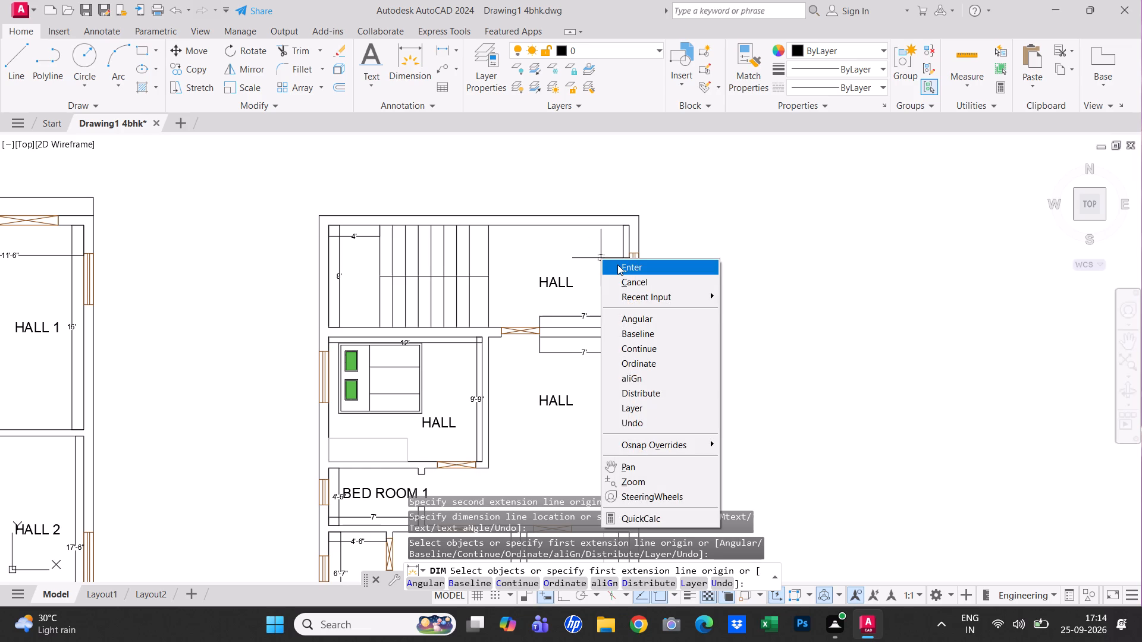
{"action": "scroll", "coordinate": [583, 281], "scroll_direction": "down", "scroll_amount": 1}
{"action": "middle_click_drag", "start_coordinate": [583, 281], "coordinate": [624, 268]}
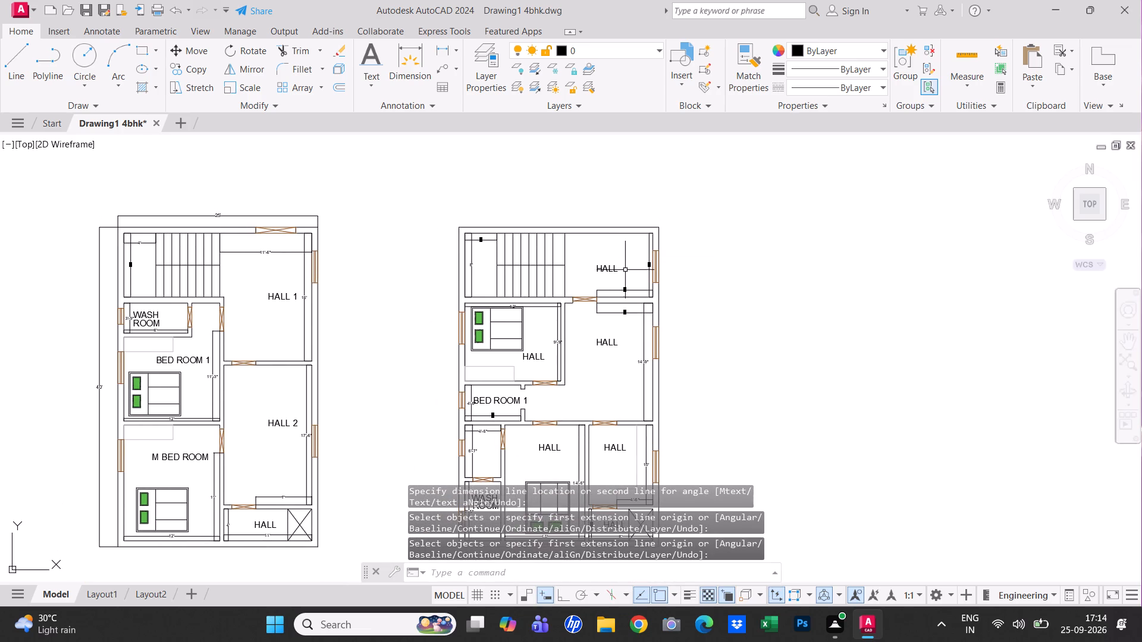
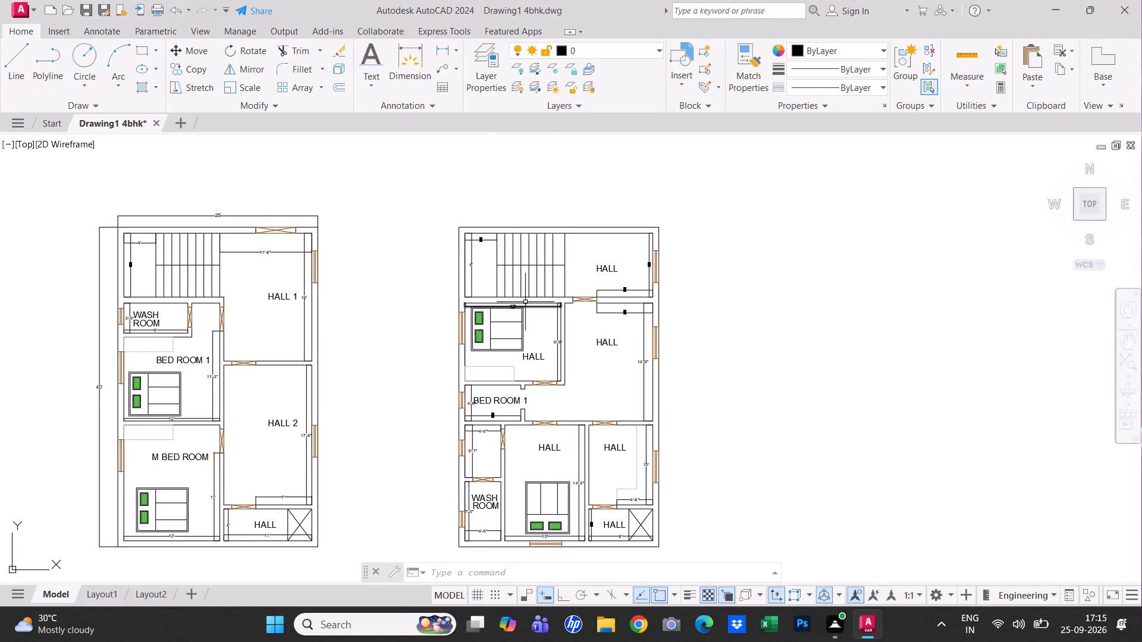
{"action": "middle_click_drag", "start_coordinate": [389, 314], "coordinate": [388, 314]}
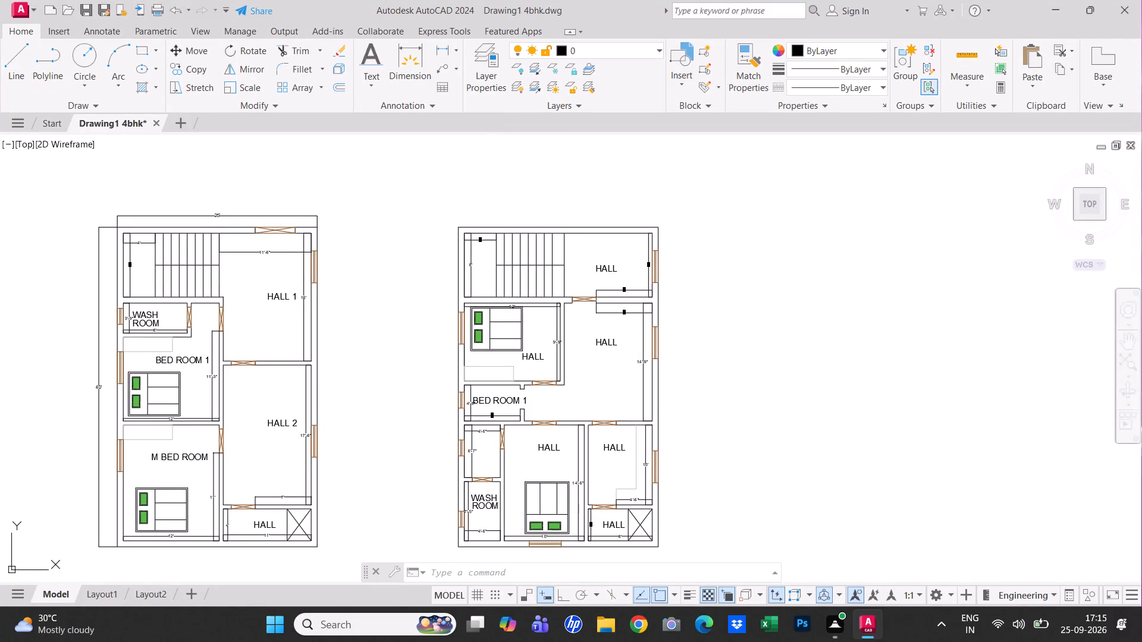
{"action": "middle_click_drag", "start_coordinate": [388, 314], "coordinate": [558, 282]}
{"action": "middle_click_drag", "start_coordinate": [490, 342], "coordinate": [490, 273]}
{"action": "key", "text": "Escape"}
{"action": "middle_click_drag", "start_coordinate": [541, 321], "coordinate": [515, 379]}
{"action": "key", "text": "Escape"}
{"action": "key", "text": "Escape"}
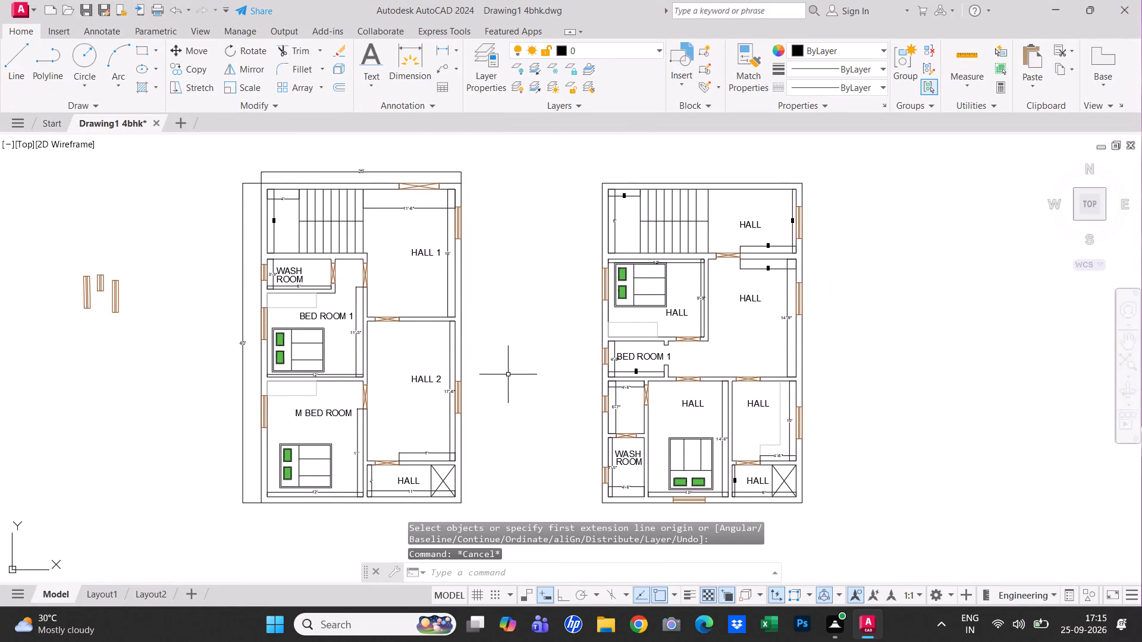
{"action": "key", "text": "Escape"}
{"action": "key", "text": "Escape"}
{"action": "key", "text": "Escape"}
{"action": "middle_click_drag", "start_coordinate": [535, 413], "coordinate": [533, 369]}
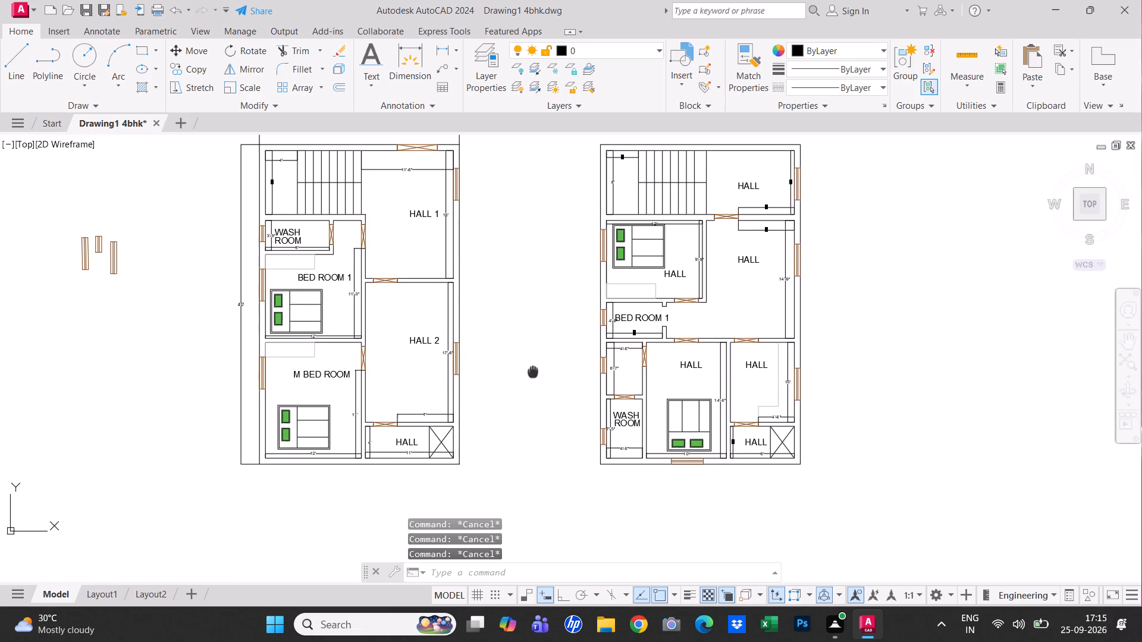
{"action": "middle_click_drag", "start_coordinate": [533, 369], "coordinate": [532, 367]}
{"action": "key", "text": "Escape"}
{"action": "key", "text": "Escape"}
Copy the M BED ROOM label to below the left floor plan and below the right floor plan.
{"action": "left_click", "coordinate": [317, 370]}
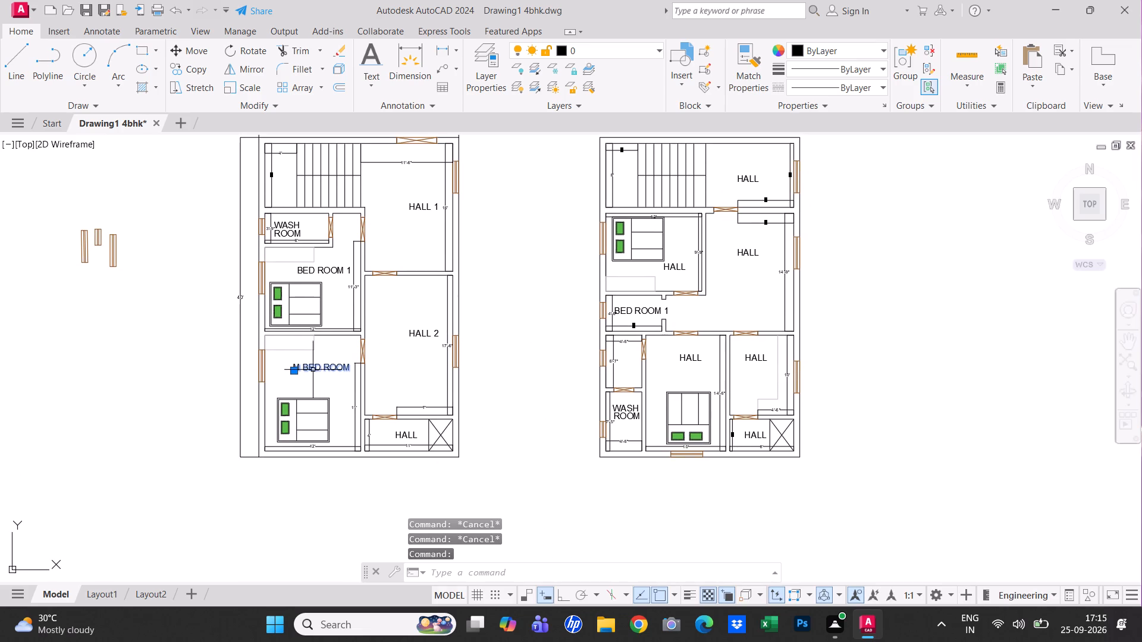
{"action": "left_click", "coordinate": [211, 68]}
{"action": "left_click", "coordinate": [198, 67]}
{"action": "left_click", "coordinate": [335, 365]}
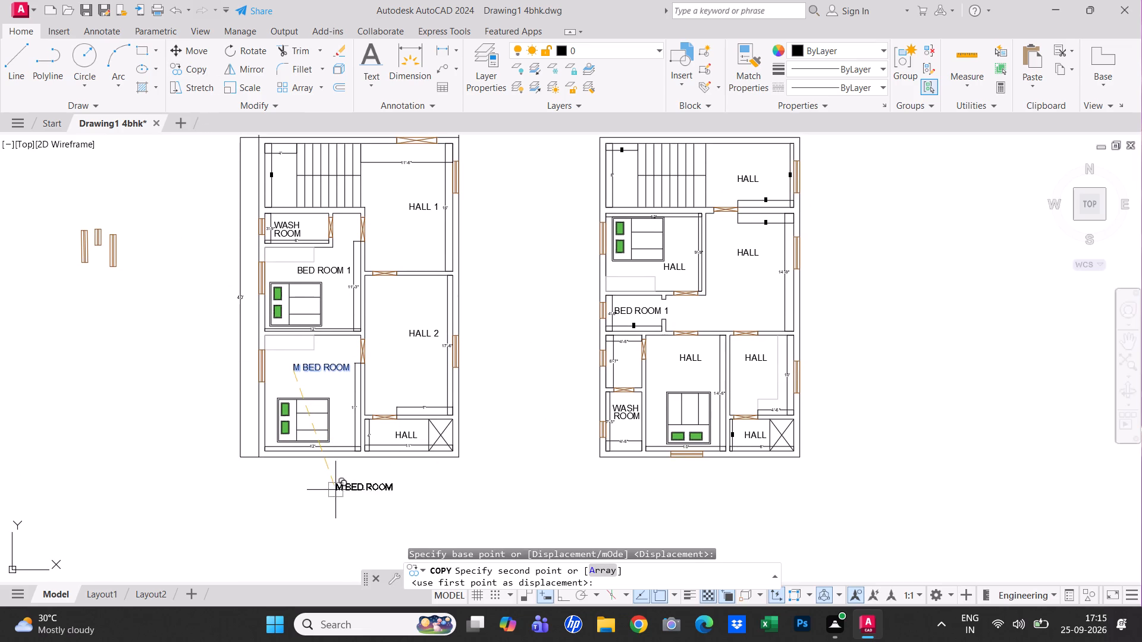
{"action": "left_click", "coordinate": [335, 490]}
{"action": "left_click", "coordinate": [680, 483]}
{"action": "key", "text": "Escape"}
Change the copied label below the left floor plan to GROUND FLOOR.
{"action": "middle_click_drag", "start_coordinate": [461, 506], "coordinate": [507, 440]}
{"action": "key", "text": "Escape"}
{"action": "left_click", "coordinate": [441, 433]}
{"action": "double_click", "coordinate": [388, 414]}
{"action": "scroll", "coordinate": [394, 424], "scroll_direction": "up", "scroll_amount": 3}
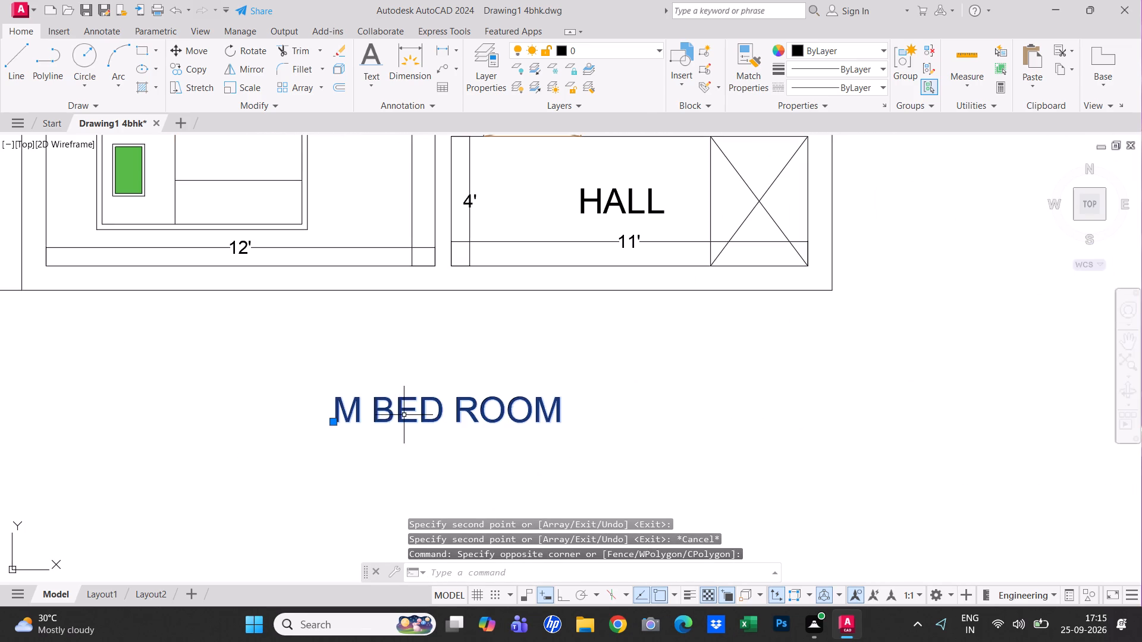
{"action": "double_click", "coordinate": [404, 414]}
{"action": "key", "text": "Escape"}
{"action": "key", "text": "Escape"}
{"action": "triple_click", "coordinate": [396, 415]}
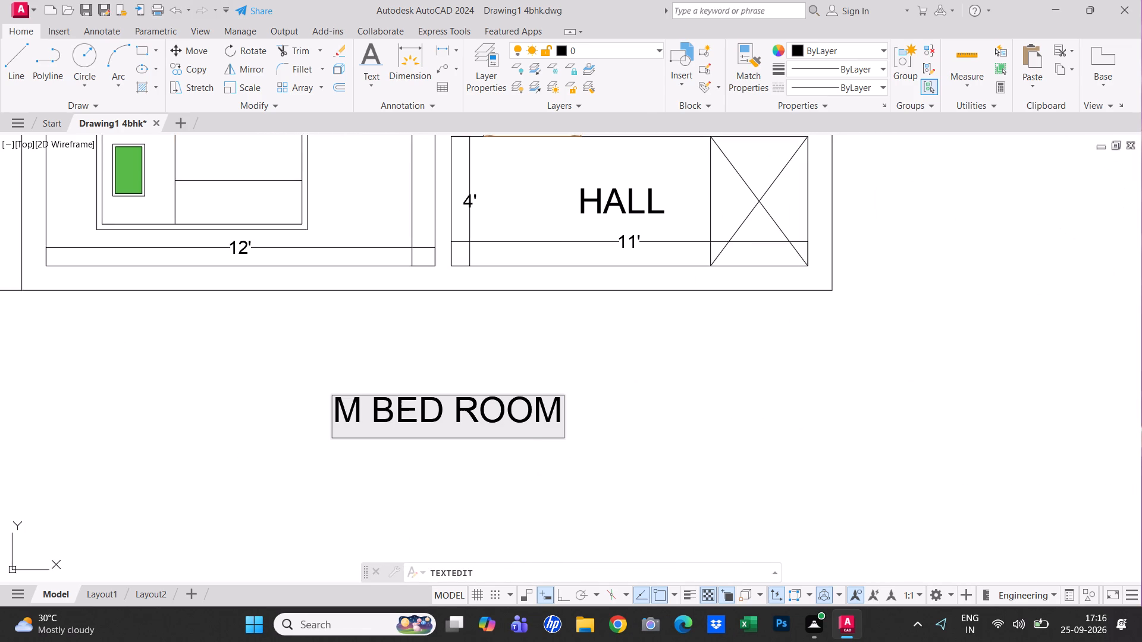
{"action": "key", "text": "ctrl+a"}
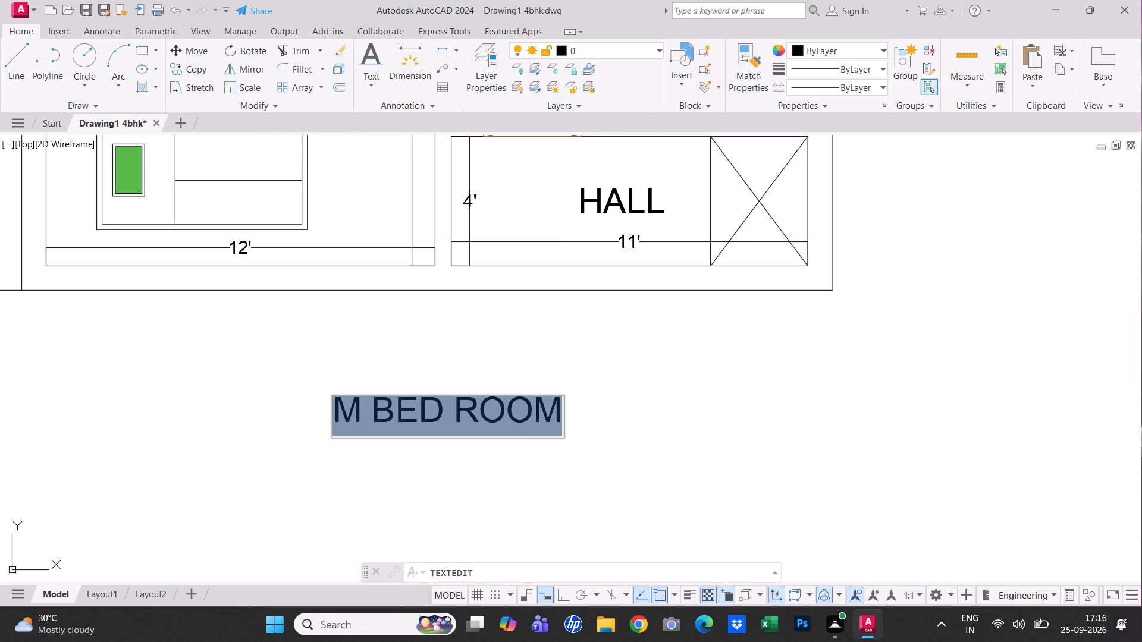
{"action": "key", "text": "BackSpace"}
{"action": "type", "text": "GROUN"}
{"action": "type", "text": "D"}
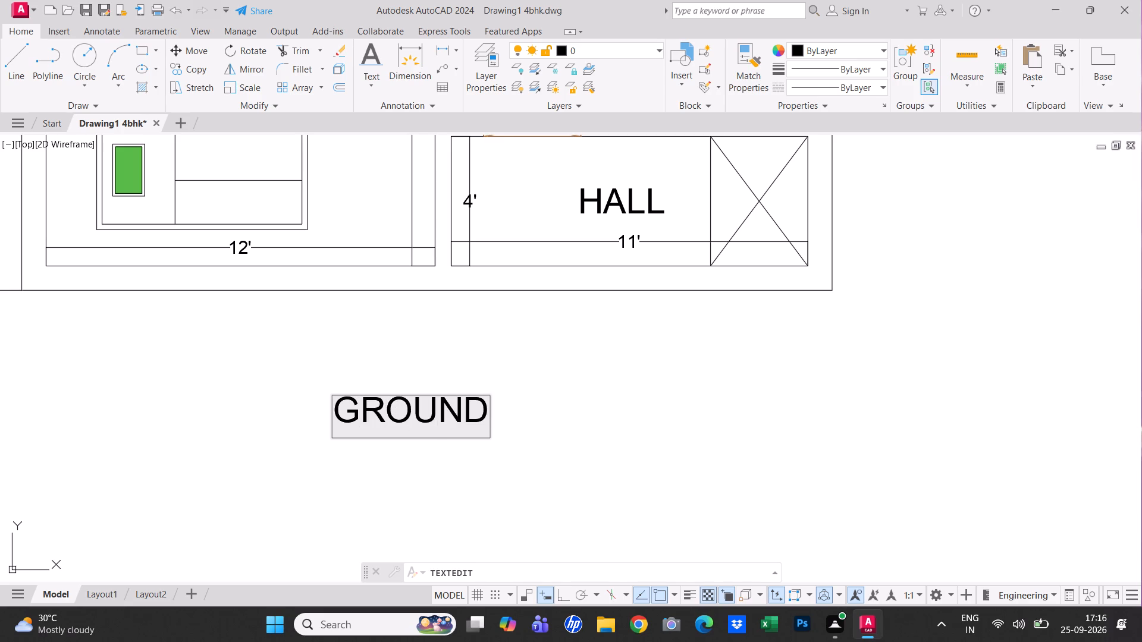
{"action": "key", "text": "space"}
{"action": "type", "text": "FLOOR"}
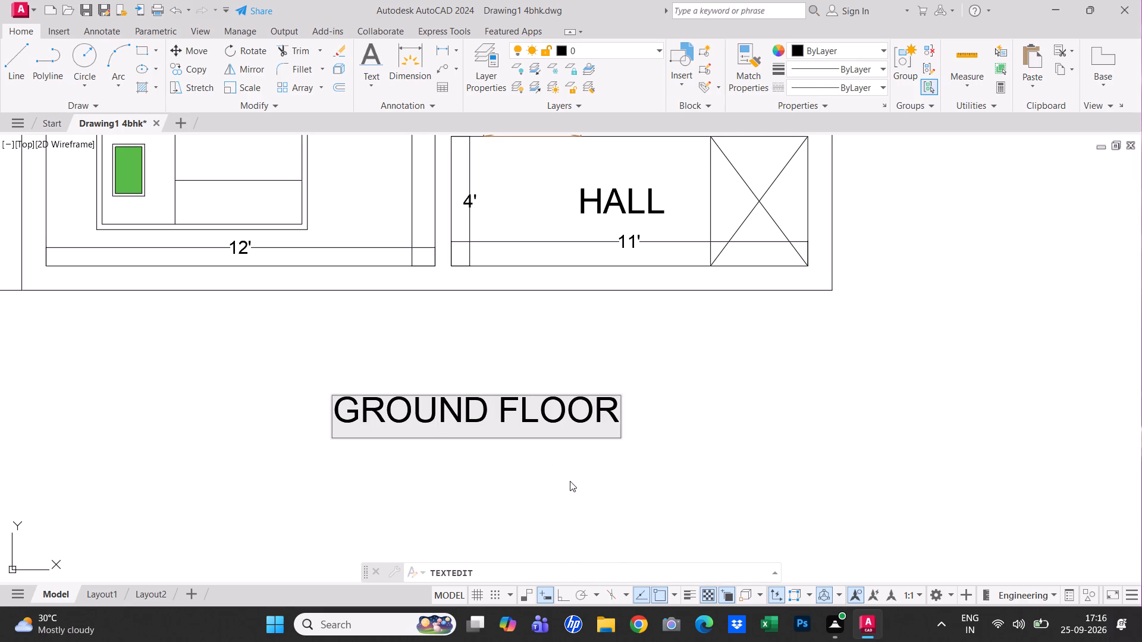
{"action": "left_click", "coordinate": [570, 481]}
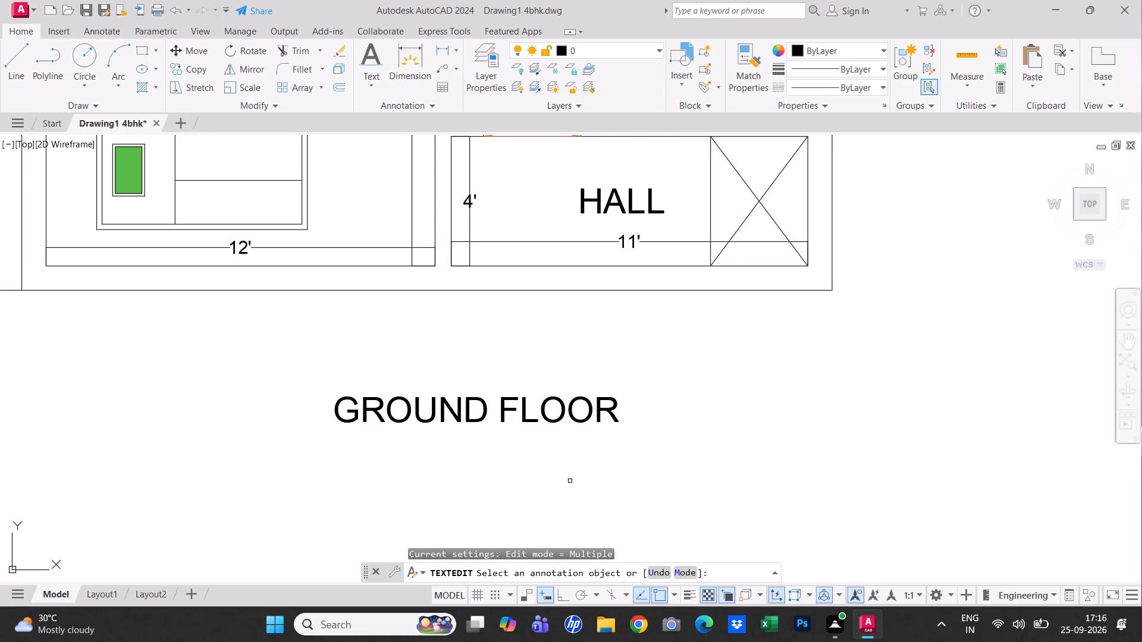
{"action": "scroll", "coordinate": [554, 418], "scroll_direction": "down", "scroll_amount": 3}
{"action": "key", "text": "Escape"}
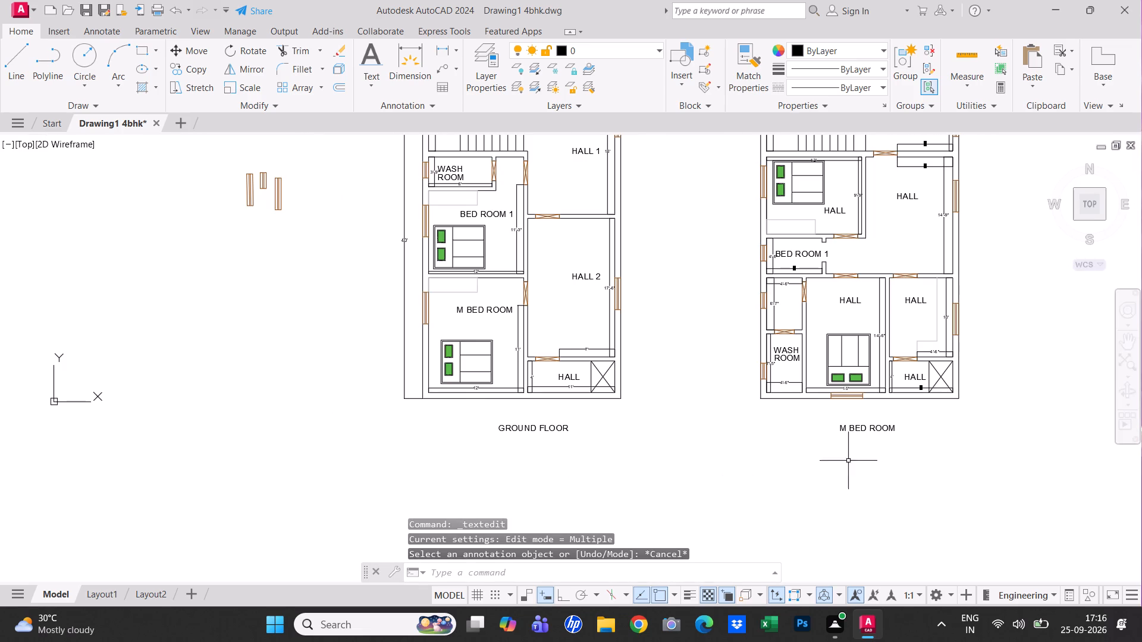
Change the copied M BED ROOM label below the right floor plan to SECOND FLOOR.
{"action": "double_click", "coordinate": [876, 430]}
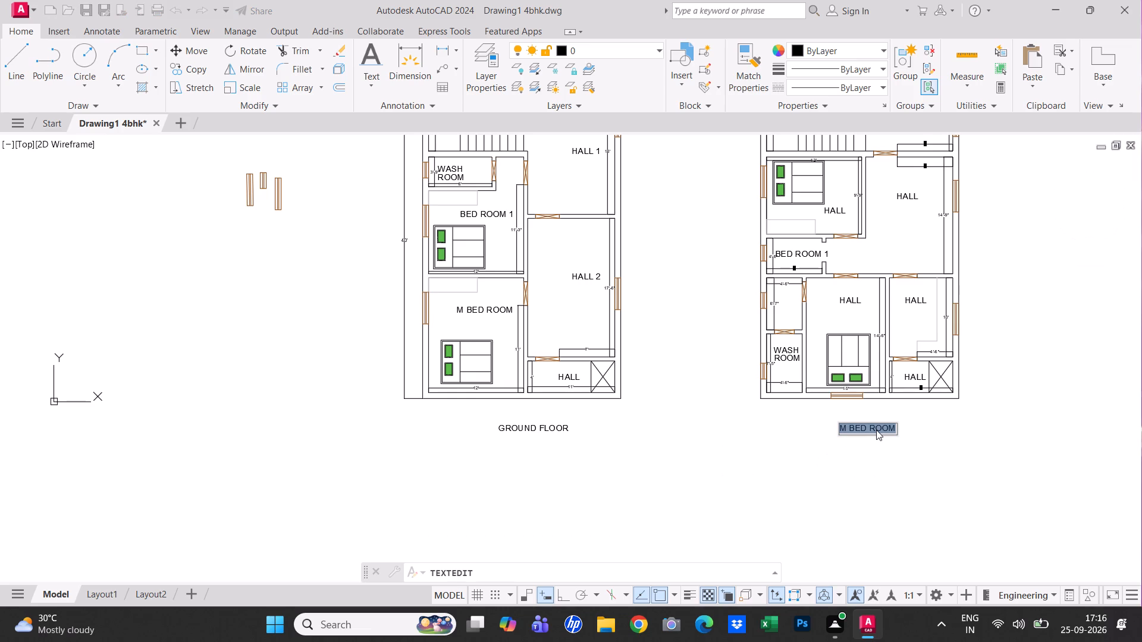
{"action": "type", "text": "SECON"}
{"action": "type", "text": "D"}
{"action": "key", "text": "space"}
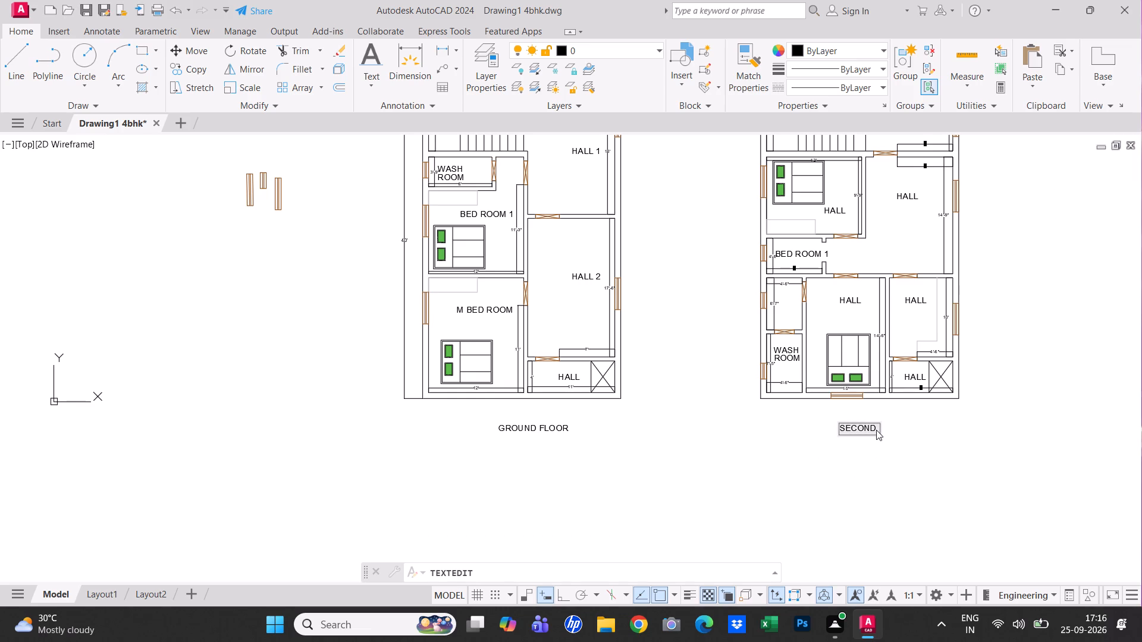
{"action": "type", "text": "FLOOR"}
{"action": "key", "text": "space"}
{"action": "left_click", "coordinate": [909, 455]}
{"action": "key", "text": "Escape"}
{"action": "scroll", "coordinate": [822, 493], "scroll_direction": "down", "scroll_amount": 3}
{"action": "scroll", "coordinate": [822, 493], "scroll_direction": "up", "scroll_amount": 1}
{"action": "key", "text": "Escape"}
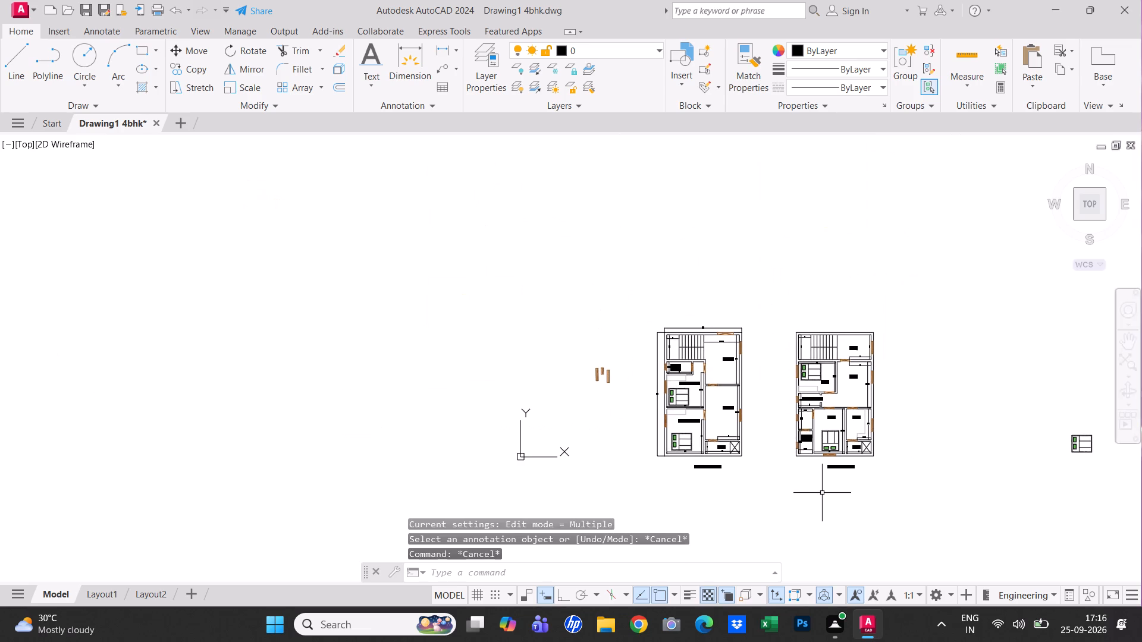
Save the drawing.
{"action": "scroll", "coordinate": [821, 492], "scroll_direction": "up", "scroll_amount": 1}
{"action": "middle_click_drag", "start_coordinate": [821, 492], "coordinate": [671, 501]}
{"action": "key", "text": "Escape"}
{"action": "key", "text": "Escape"}
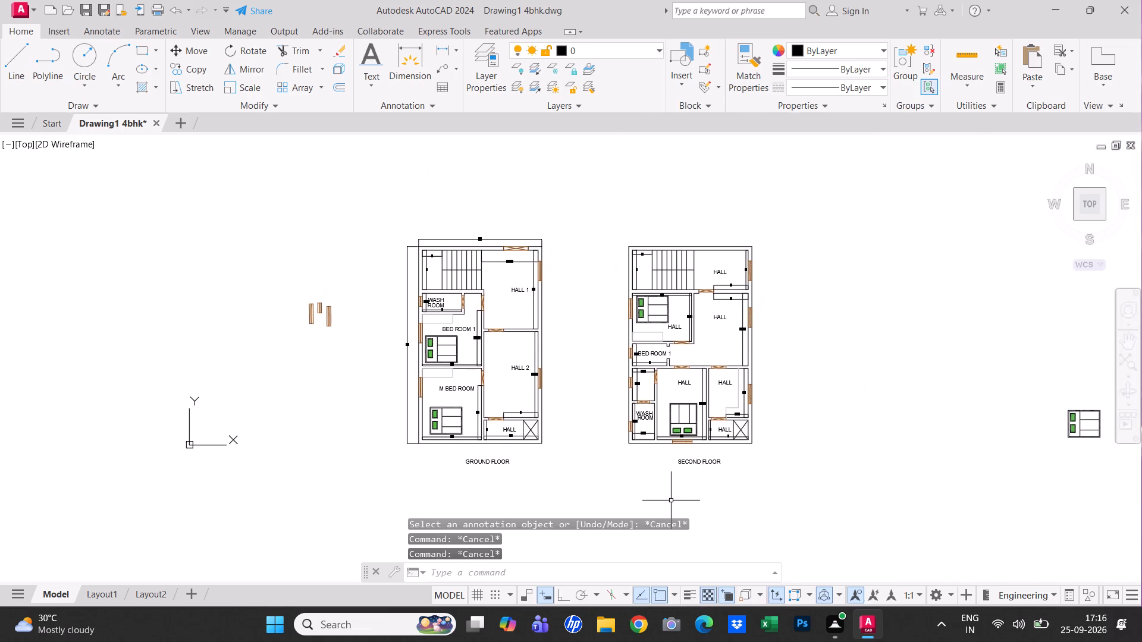
{"action": "key", "text": "ctrl+s"}
{"action": "key", "text": "ctrl+s"}
{"action": "key", "text": "ctrl+s"}
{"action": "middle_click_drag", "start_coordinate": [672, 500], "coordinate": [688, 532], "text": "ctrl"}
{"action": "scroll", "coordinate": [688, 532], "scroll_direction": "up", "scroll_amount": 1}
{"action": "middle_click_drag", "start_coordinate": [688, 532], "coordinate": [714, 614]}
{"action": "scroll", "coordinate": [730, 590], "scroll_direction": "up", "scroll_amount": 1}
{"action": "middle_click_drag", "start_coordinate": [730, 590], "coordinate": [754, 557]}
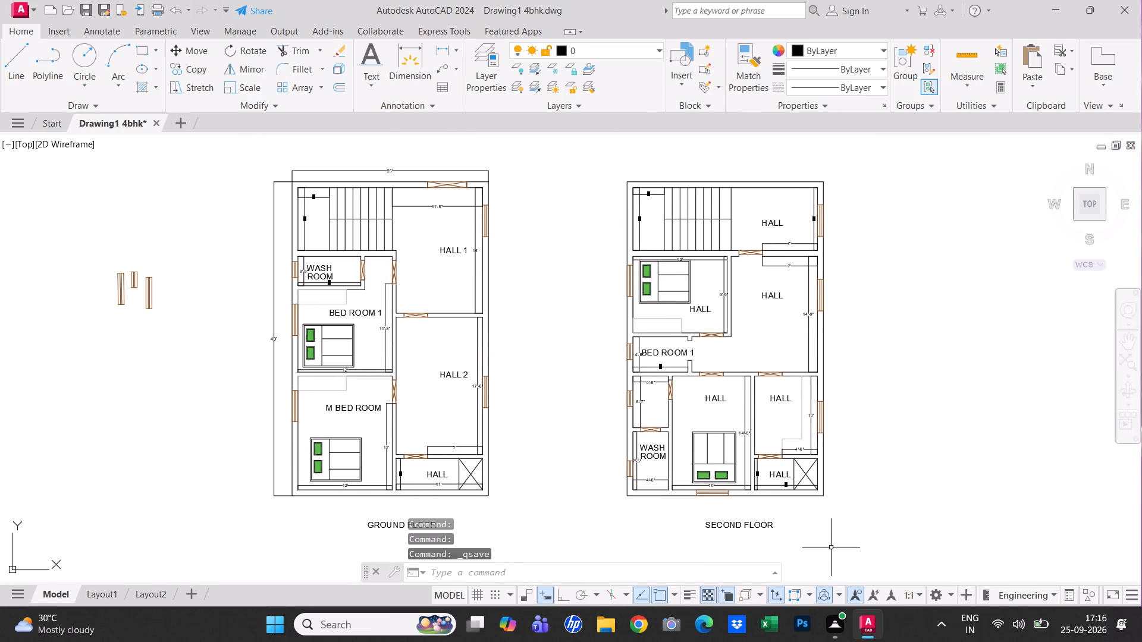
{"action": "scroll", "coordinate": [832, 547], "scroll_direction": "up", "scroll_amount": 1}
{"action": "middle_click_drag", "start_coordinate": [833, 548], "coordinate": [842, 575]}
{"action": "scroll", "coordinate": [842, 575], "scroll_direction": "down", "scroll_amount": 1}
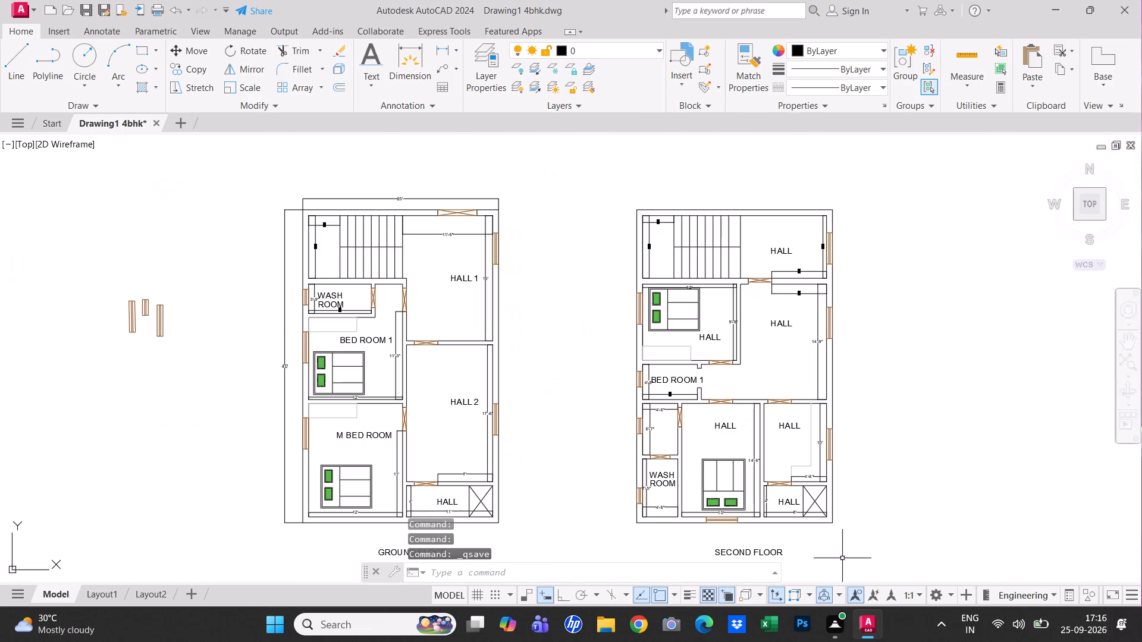
Change the HALL label in the ground floor's small bottom-right room to WASH AREA.
{"action": "middle_click_drag", "start_coordinate": [536, 514], "coordinate": [583, 439]}
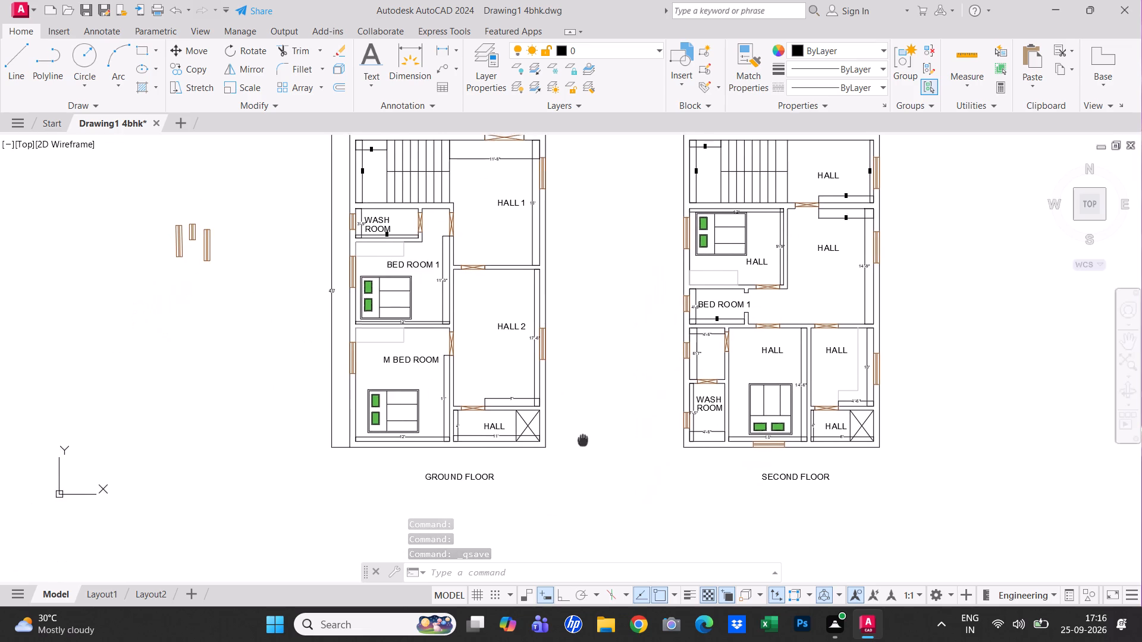
{"action": "key", "text": "Escape"}
{"action": "scroll", "coordinate": [517, 426], "scroll_direction": "up", "scroll_amount": 2}
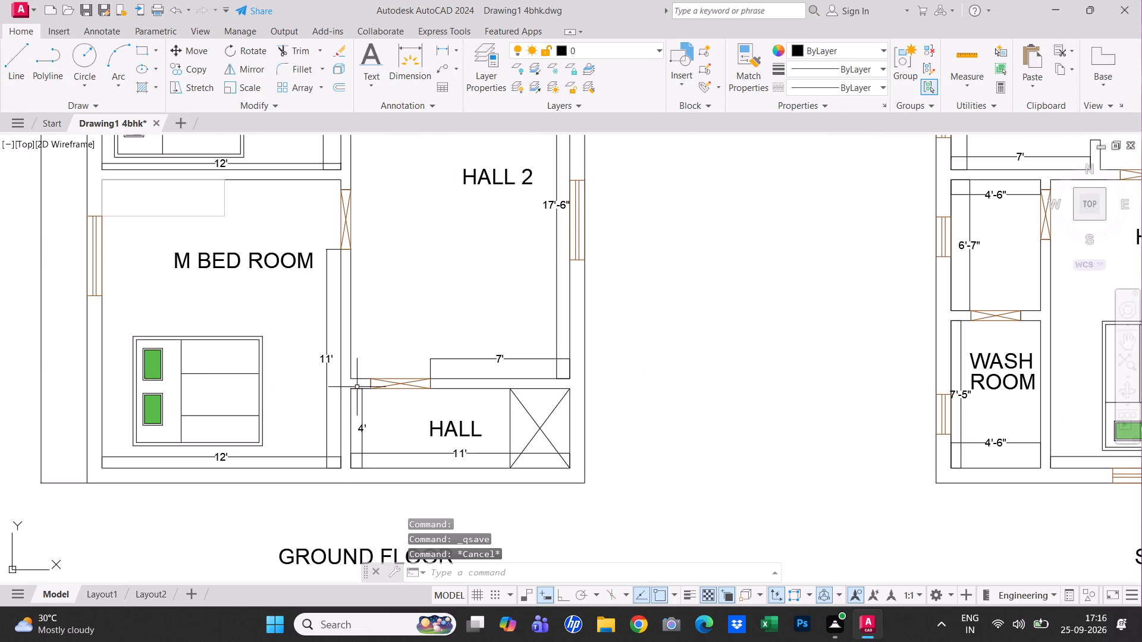
{"action": "double_click", "coordinate": [467, 426]}
{"action": "double_click", "coordinate": [457, 432]}
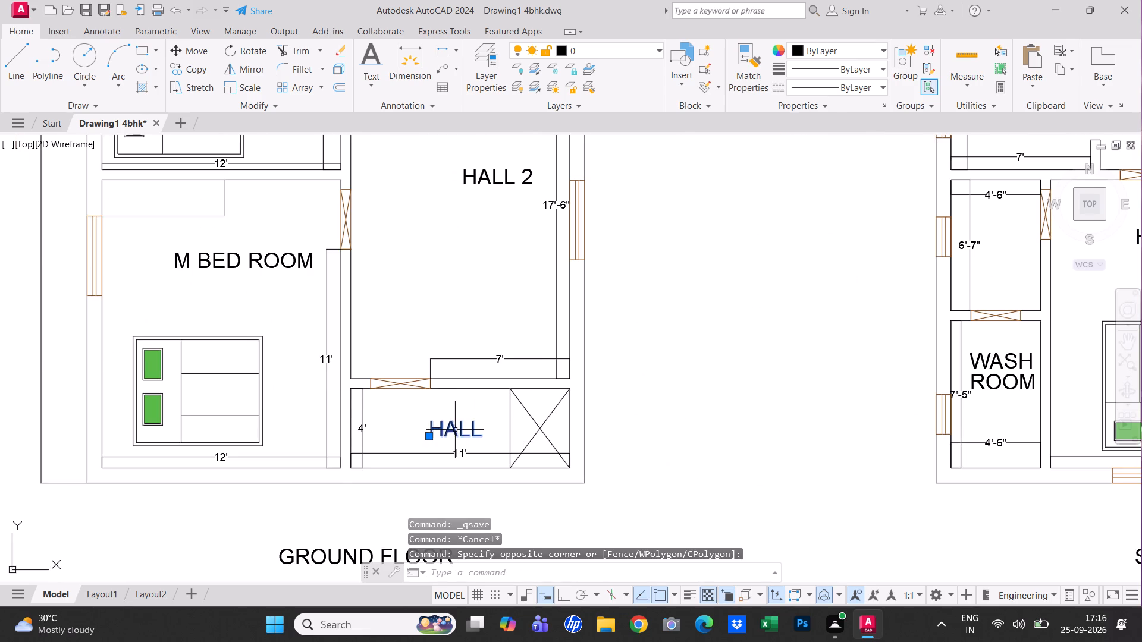
{"action": "left_click", "coordinate": [454, 430]}
{"action": "key", "text": "Escape"}
{"action": "double_click", "coordinate": [453, 429]}
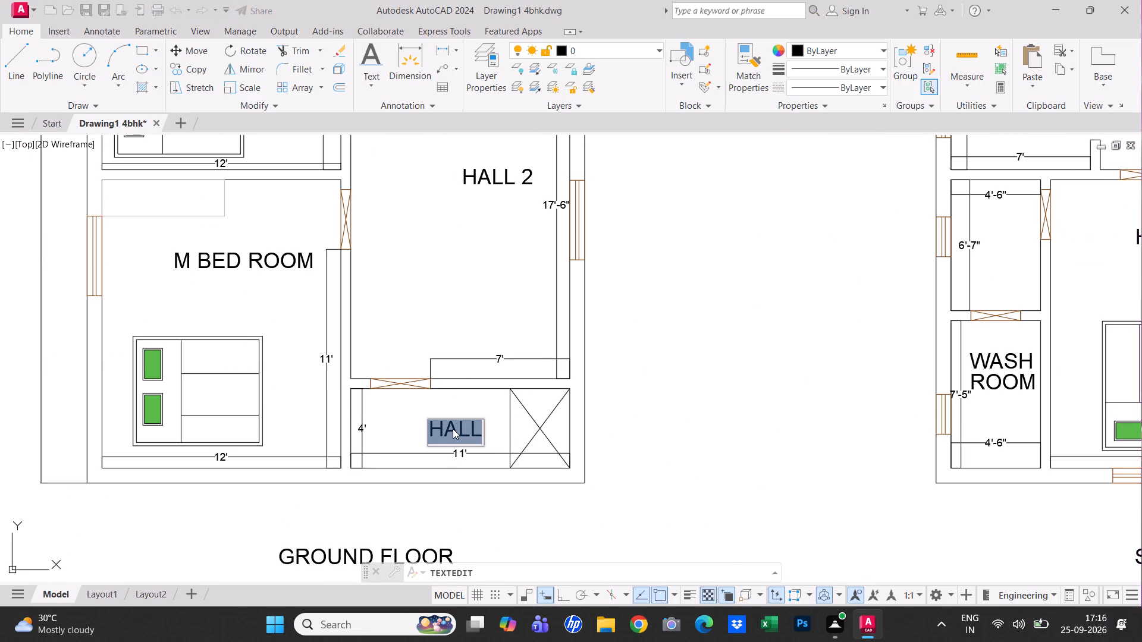
{"action": "type", "text": "WASH"}
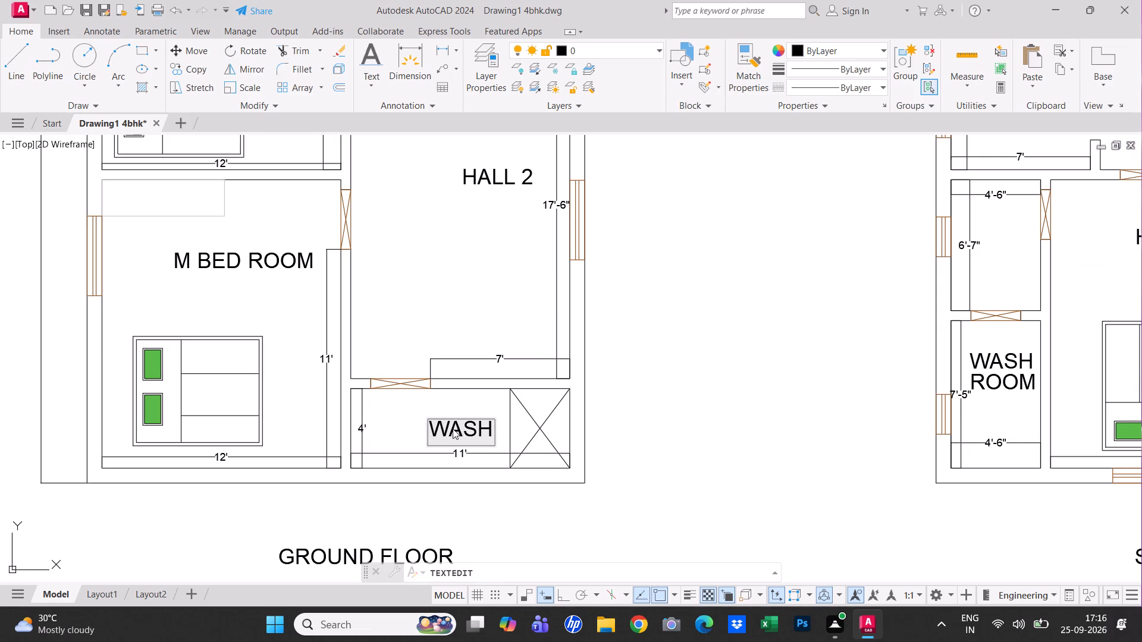
{"action": "key", "text": "space"}
{"action": "type", "text": "AREA"}
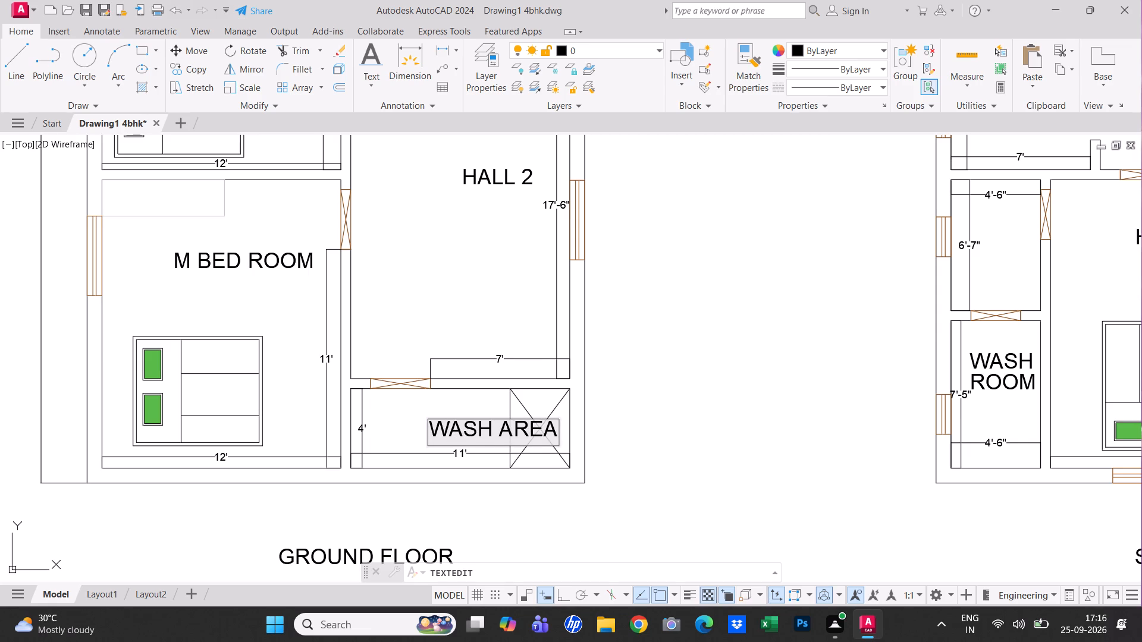
{"action": "key", "text": "space"}
{"action": "left_click", "coordinate": [622, 470]}
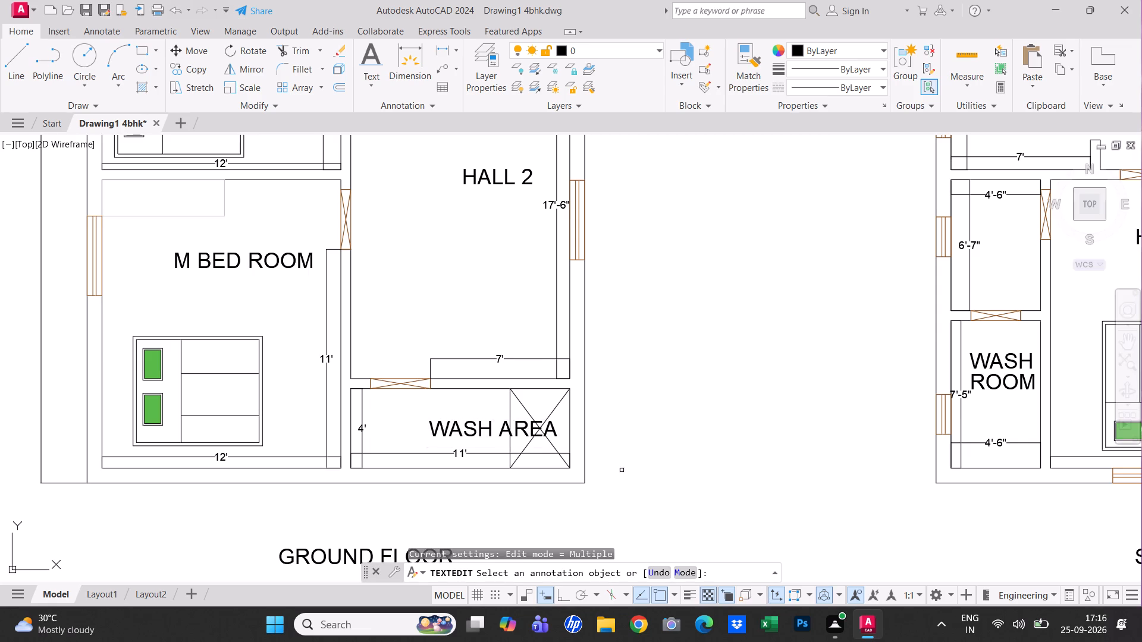
{"action": "key", "text": "Escape"}
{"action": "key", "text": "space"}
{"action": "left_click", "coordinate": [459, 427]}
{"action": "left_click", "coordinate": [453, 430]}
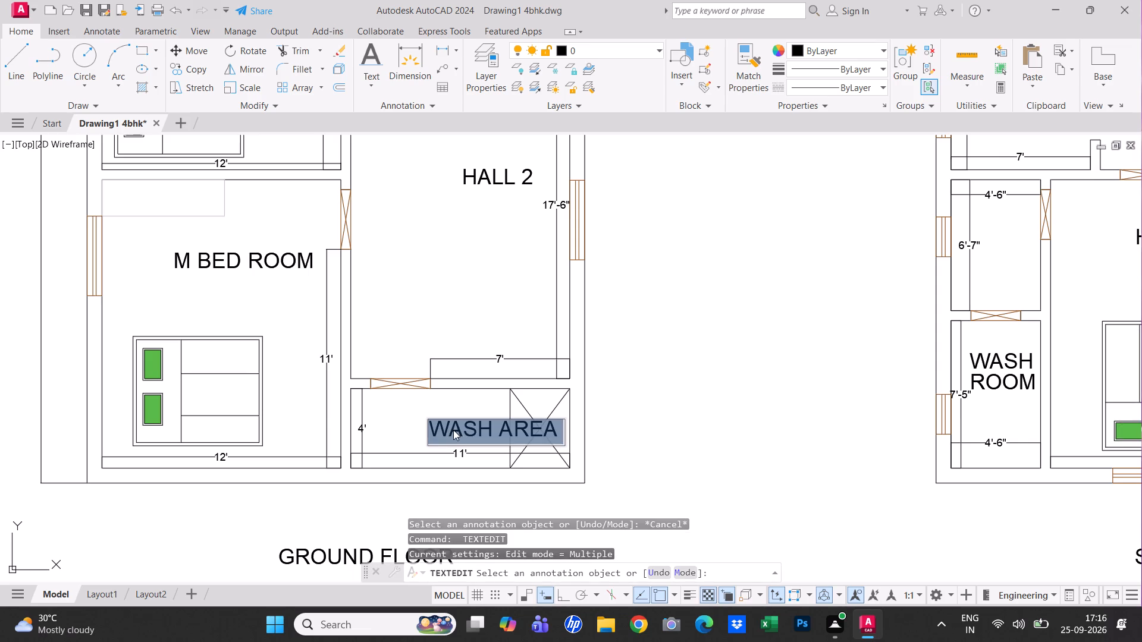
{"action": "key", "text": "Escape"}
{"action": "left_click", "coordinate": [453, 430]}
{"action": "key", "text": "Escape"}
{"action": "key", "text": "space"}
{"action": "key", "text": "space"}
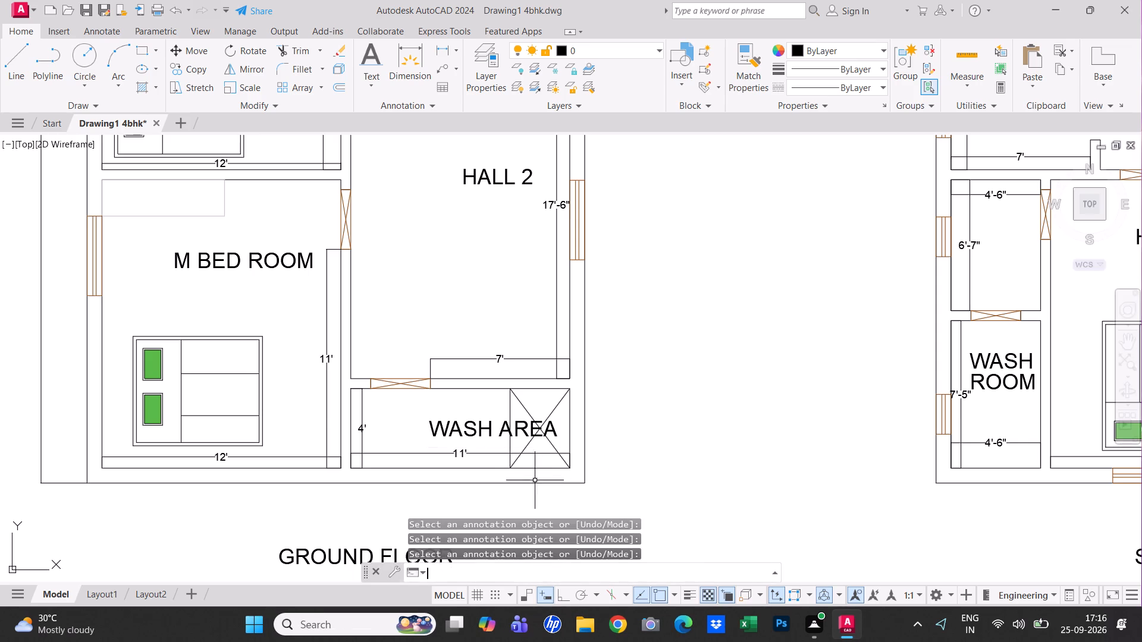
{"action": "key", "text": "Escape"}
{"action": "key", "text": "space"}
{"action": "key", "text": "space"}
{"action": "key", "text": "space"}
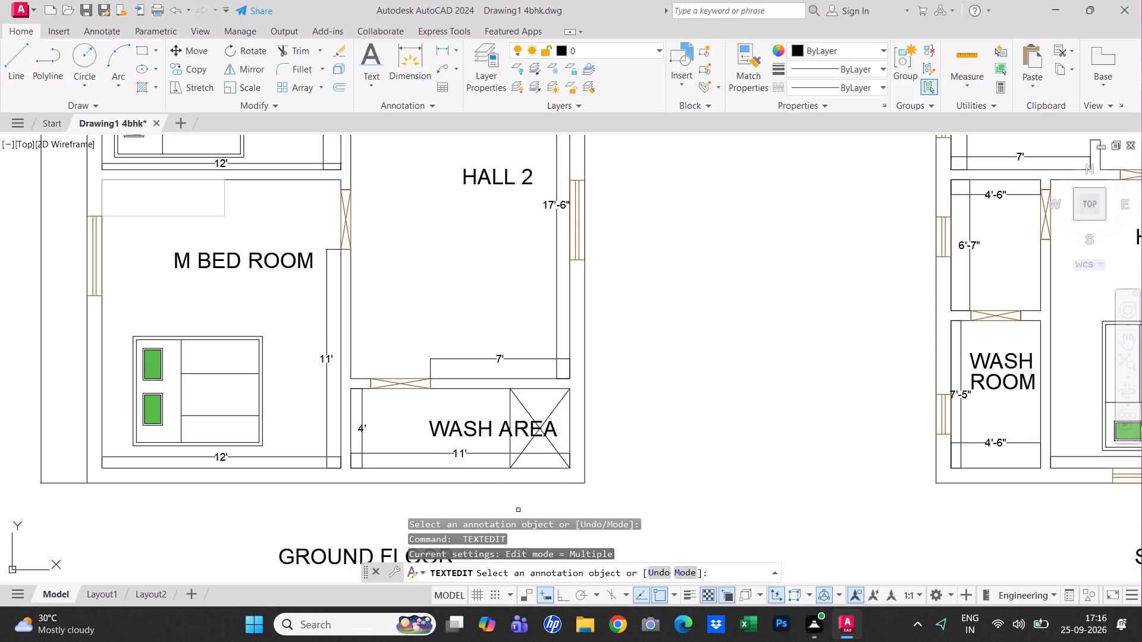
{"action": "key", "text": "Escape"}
Move the WASH AREA label left within its room so it clears the crossed square.
{"action": "left_click", "coordinate": [450, 428]}
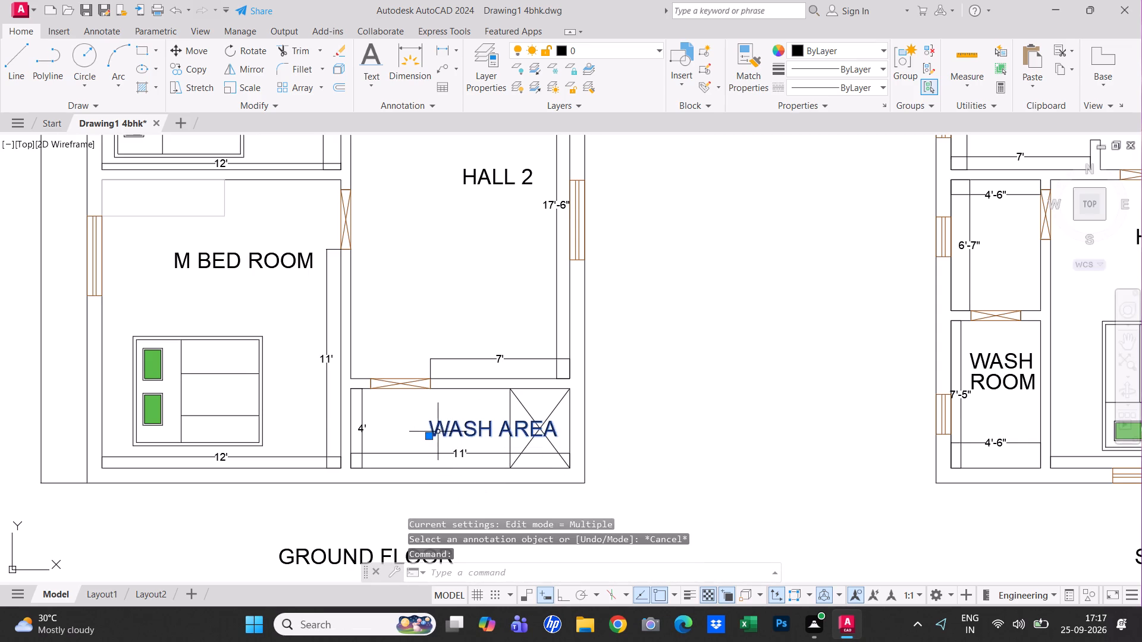
{"action": "left_click", "coordinate": [432, 434]}
{"action": "left_click", "coordinate": [392, 435]}
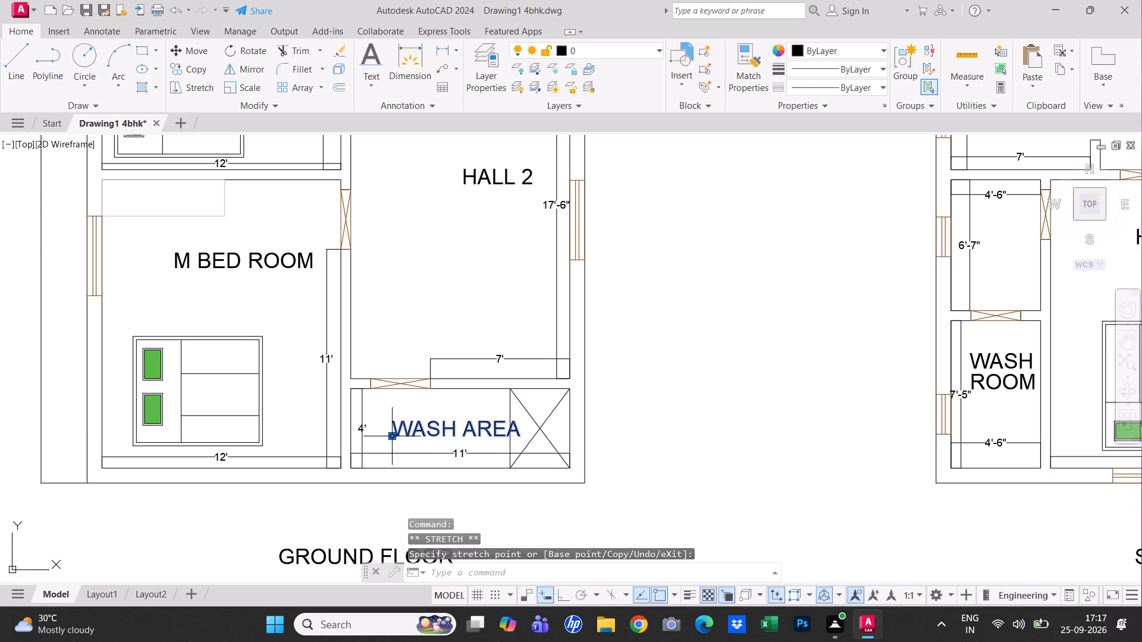
{"action": "left_click", "coordinate": [394, 436]}
{"action": "left_click", "coordinate": [379, 436]}
{"action": "key", "text": "Escape"}
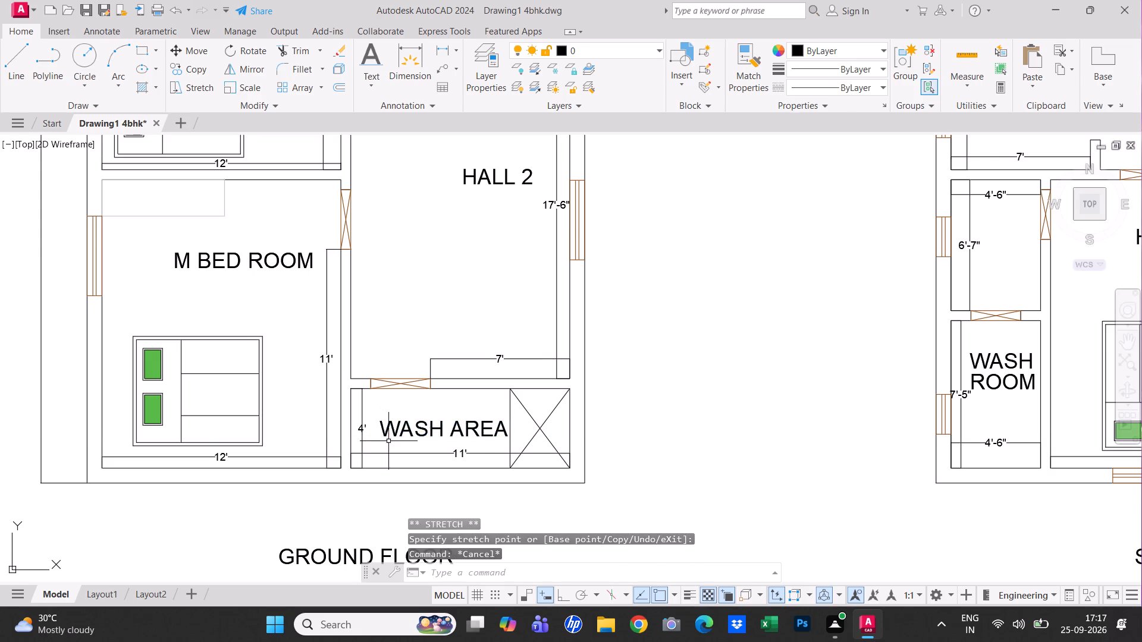
{"action": "scroll", "coordinate": [390, 442], "scroll_direction": "down", "scroll_amount": 2}
{"action": "key", "text": "Escape"}
{"action": "key", "text": "Escape"}
{"action": "key", "text": "Escape"}
{"action": "key", "text": "Escape"}
{"action": "middle_click_drag", "start_coordinate": [497, 466], "coordinate": [388, 456]}
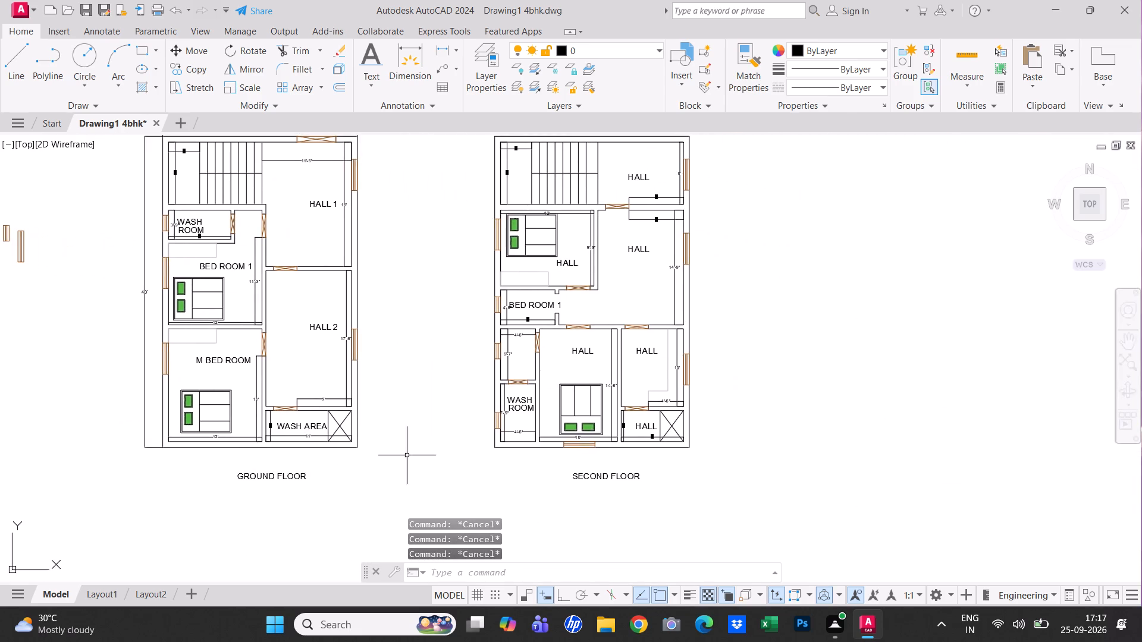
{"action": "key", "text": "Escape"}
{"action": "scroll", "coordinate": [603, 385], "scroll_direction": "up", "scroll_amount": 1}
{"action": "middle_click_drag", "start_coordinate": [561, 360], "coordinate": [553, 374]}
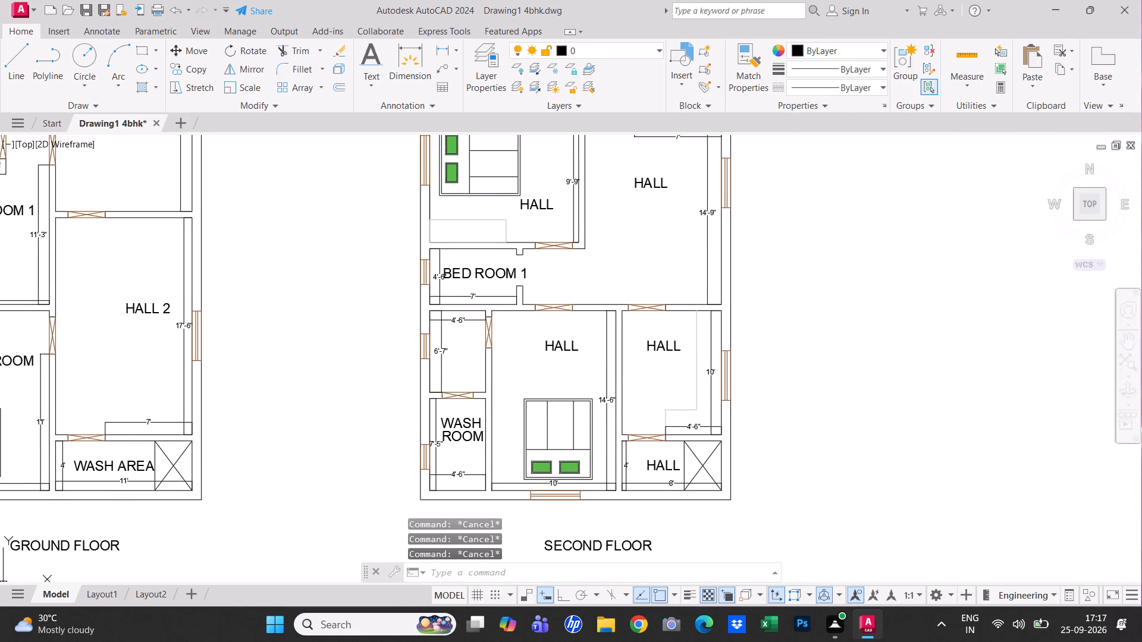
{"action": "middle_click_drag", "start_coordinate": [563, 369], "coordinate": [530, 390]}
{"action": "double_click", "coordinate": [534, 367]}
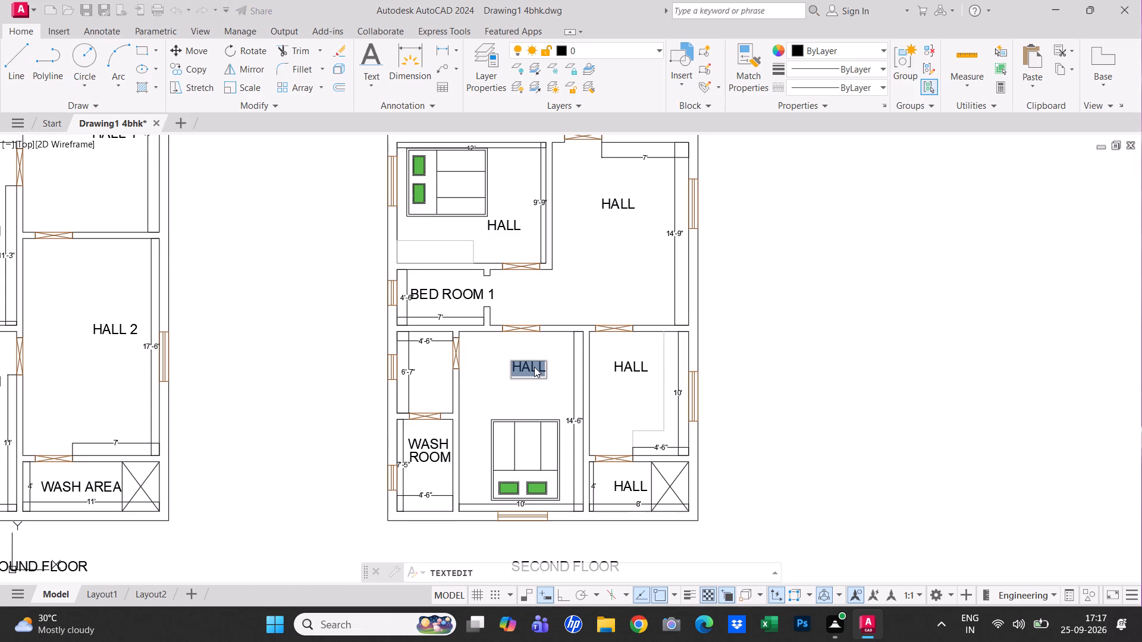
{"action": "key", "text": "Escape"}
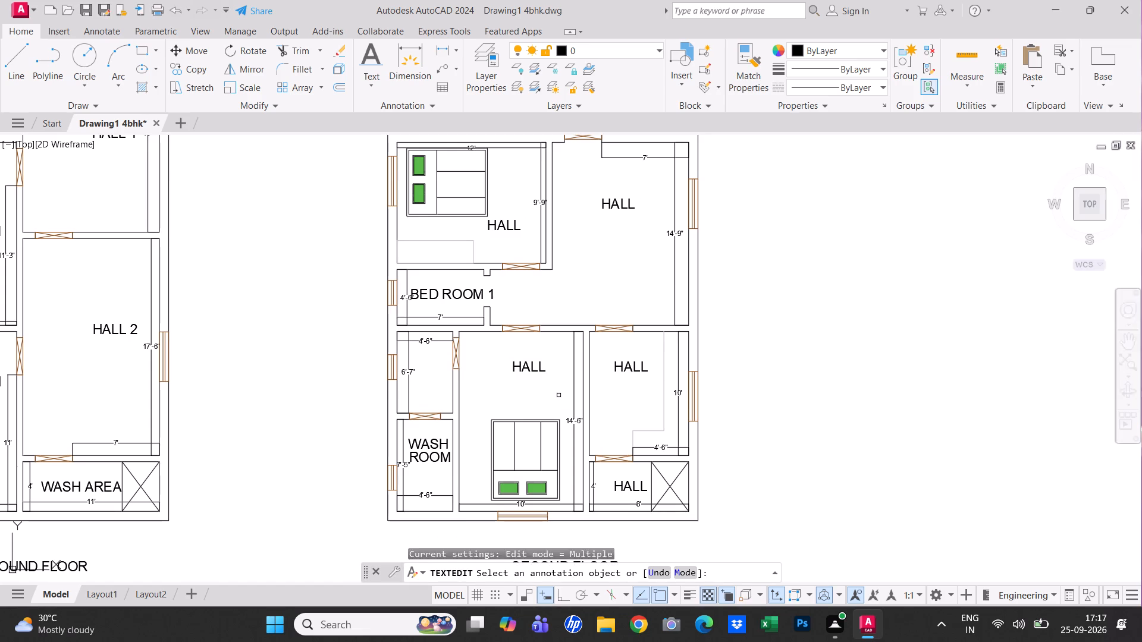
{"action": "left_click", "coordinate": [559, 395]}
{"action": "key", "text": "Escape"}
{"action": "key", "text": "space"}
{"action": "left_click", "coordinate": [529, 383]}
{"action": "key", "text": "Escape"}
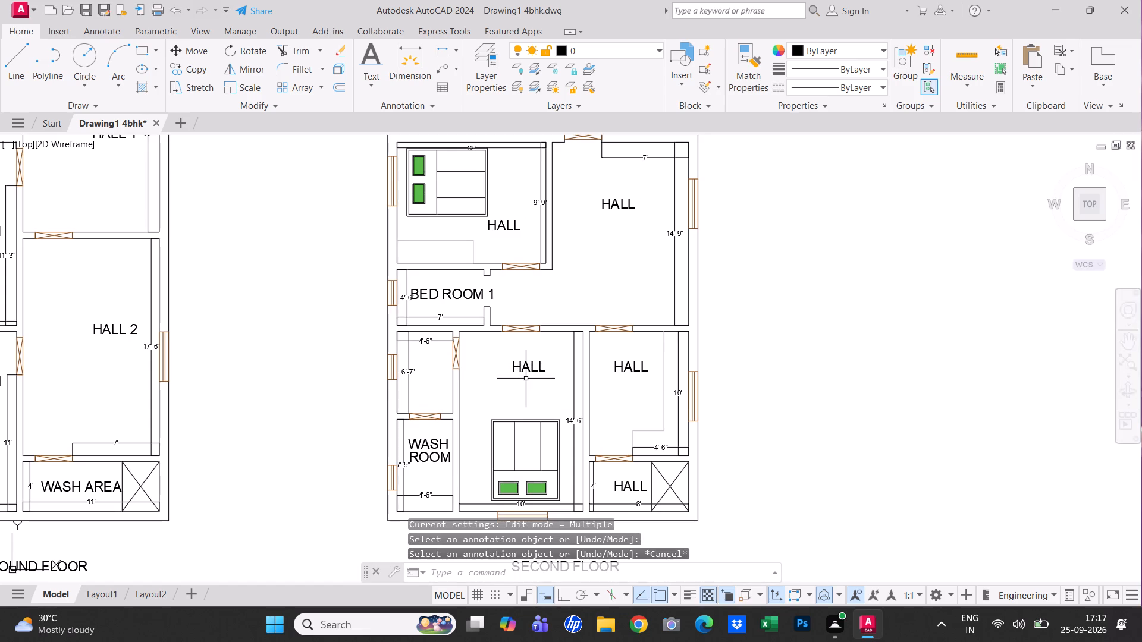
Erase the HALL label above the bed in the second floor's bottom-middle bedroom.
{"action": "left_click", "coordinate": [536, 385]}
{"action": "left_click", "coordinate": [519, 366]}
{"action": "type", "text": "E"}
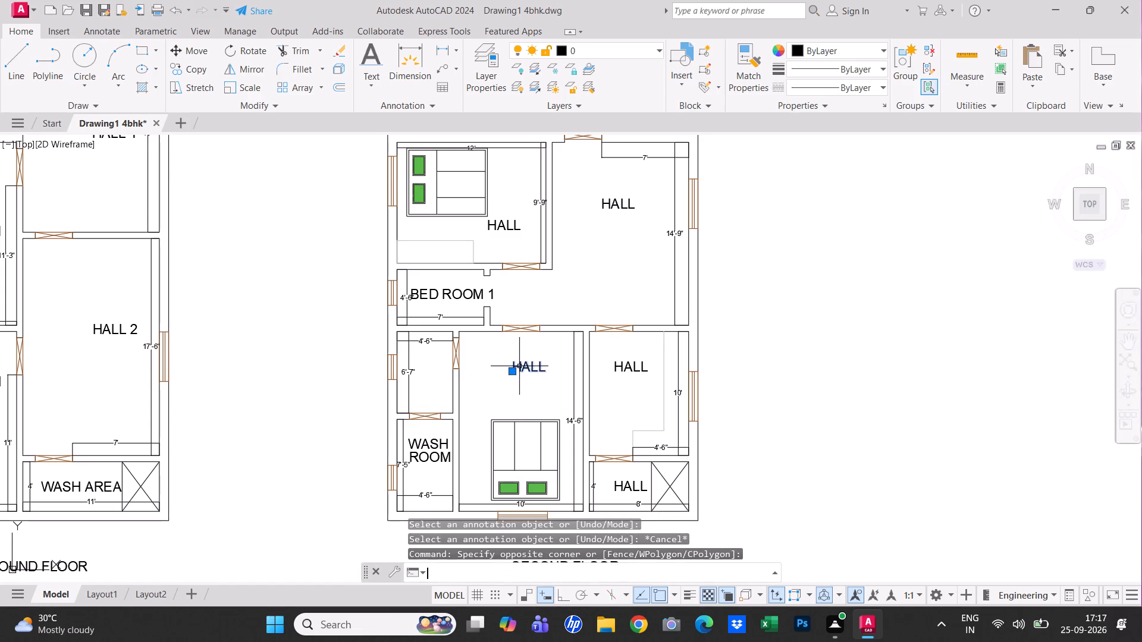
{"action": "key", "text": "space"}
{"action": "middle_click_drag", "start_coordinate": [525, 408], "coordinate": [607, 420]}
{"action": "scroll", "coordinate": [607, 420], "scroll_direction": "down", "scroll_amount": 1}
{"action": "key", "text": "Escape"}
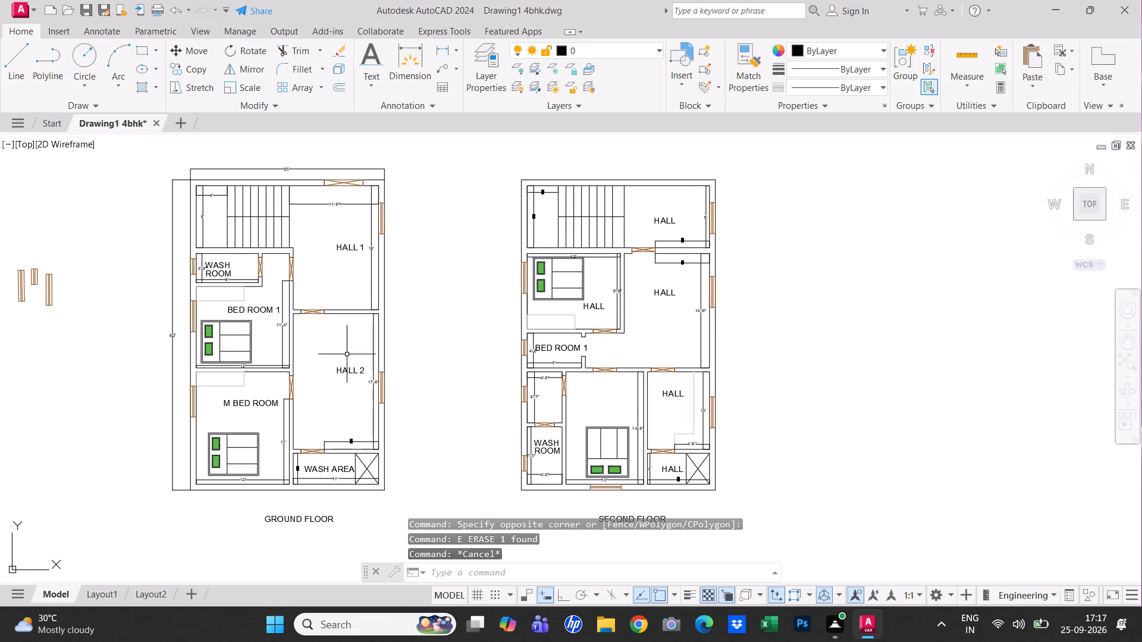
Copy the ground floor's BED ROOM 1 label into the second floor's bottom-middle and upper-left bedrooms.
{"action": "left_click", "coordinate": [245, 311]}
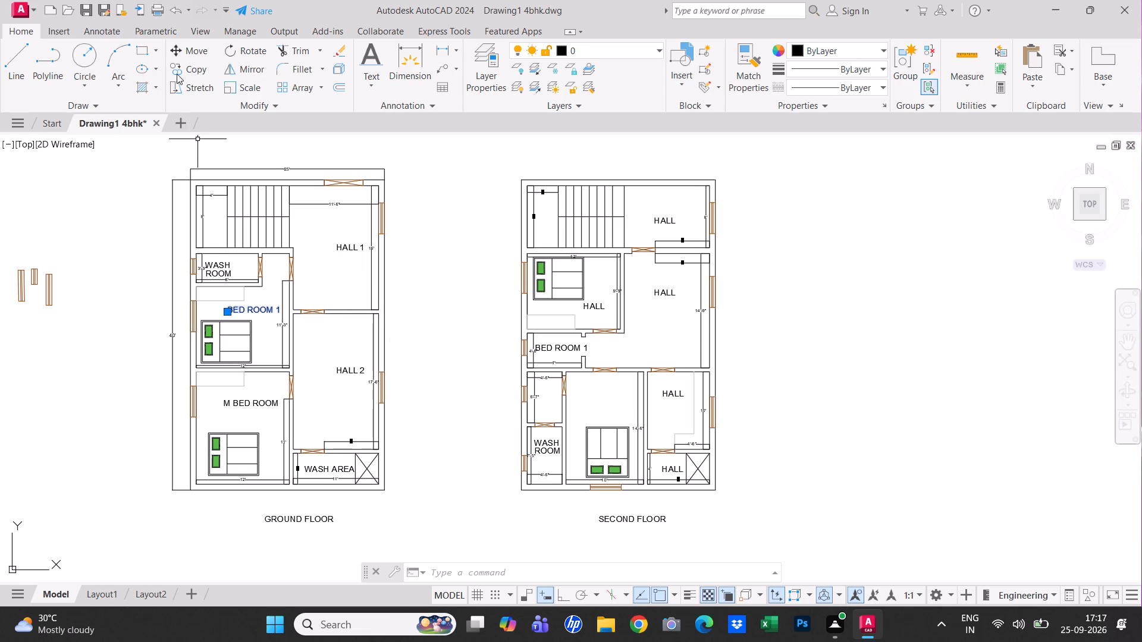
{"action": "left_click", "coordinate": [196, 70]}
{"action": "left_click", "coordinate": [242, 311]}
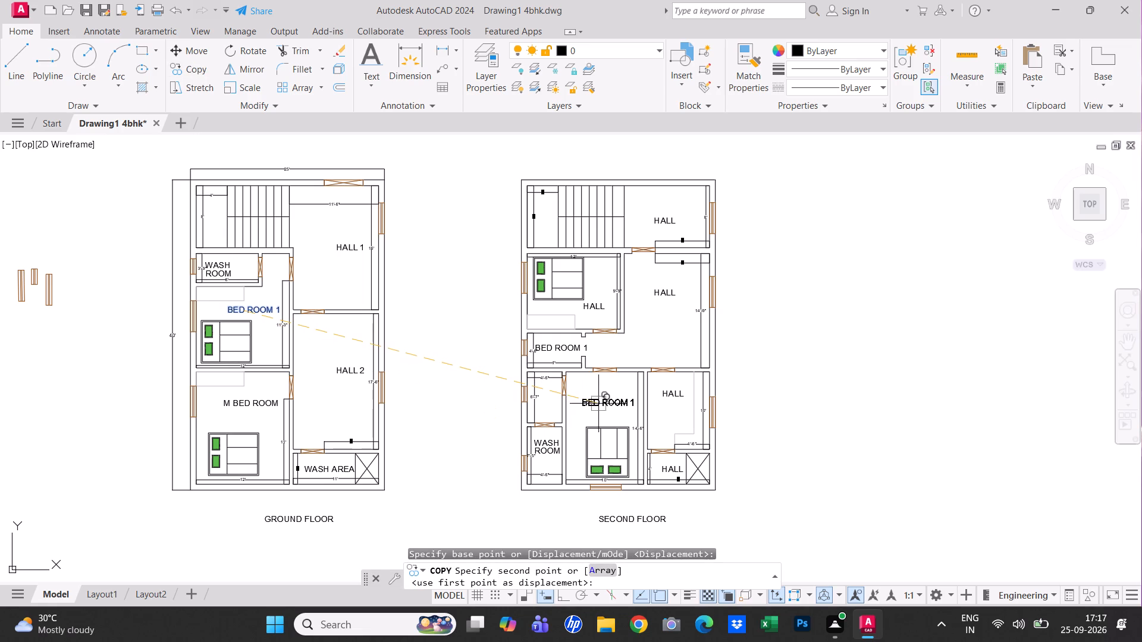
{"action": "left_click", "coordinate": [598, 404]}
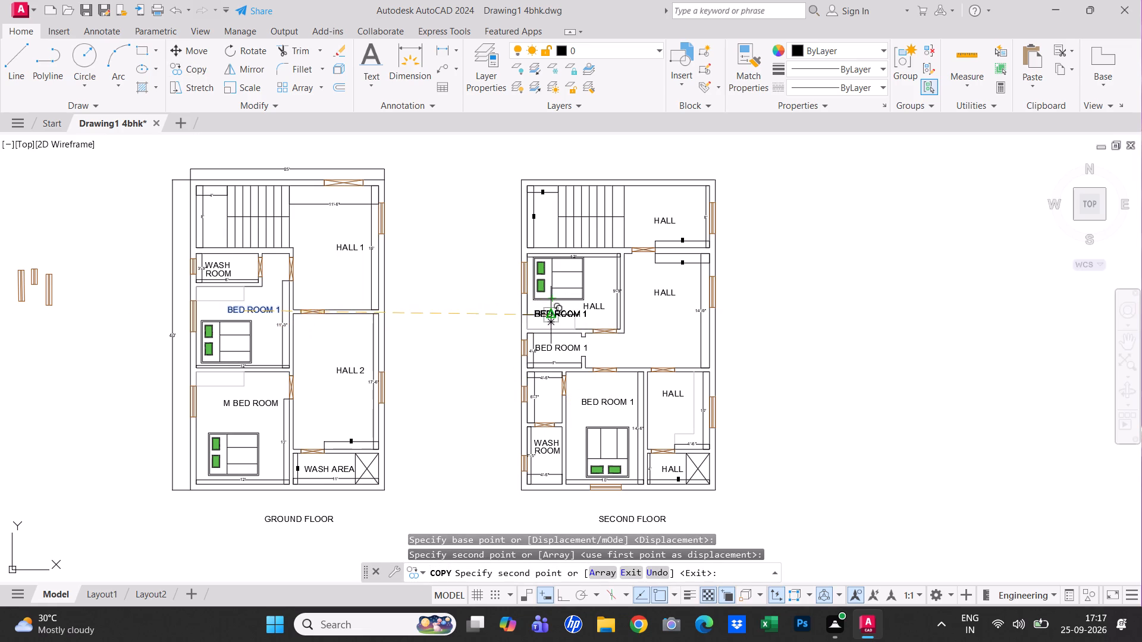
{"action": "scroll", "coordinate": [557, 306], "scroll_direction": "up", "scroll_amount": 3}
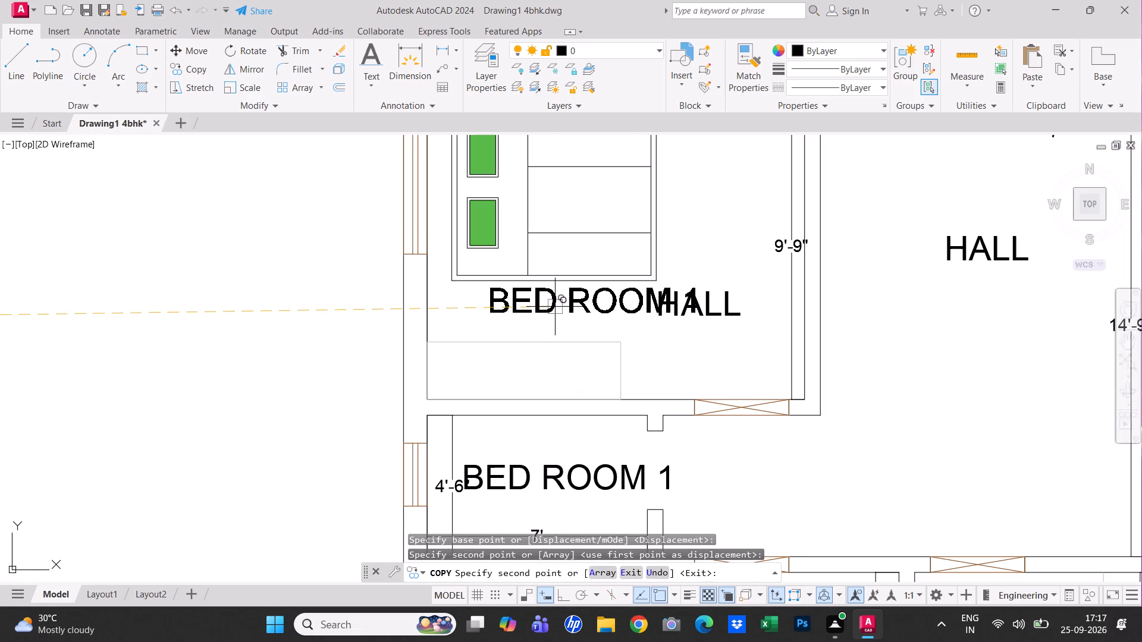
{"action": "left_click", "coordinate": [555, 307]}
{"action": "key", "text": "Escape"}
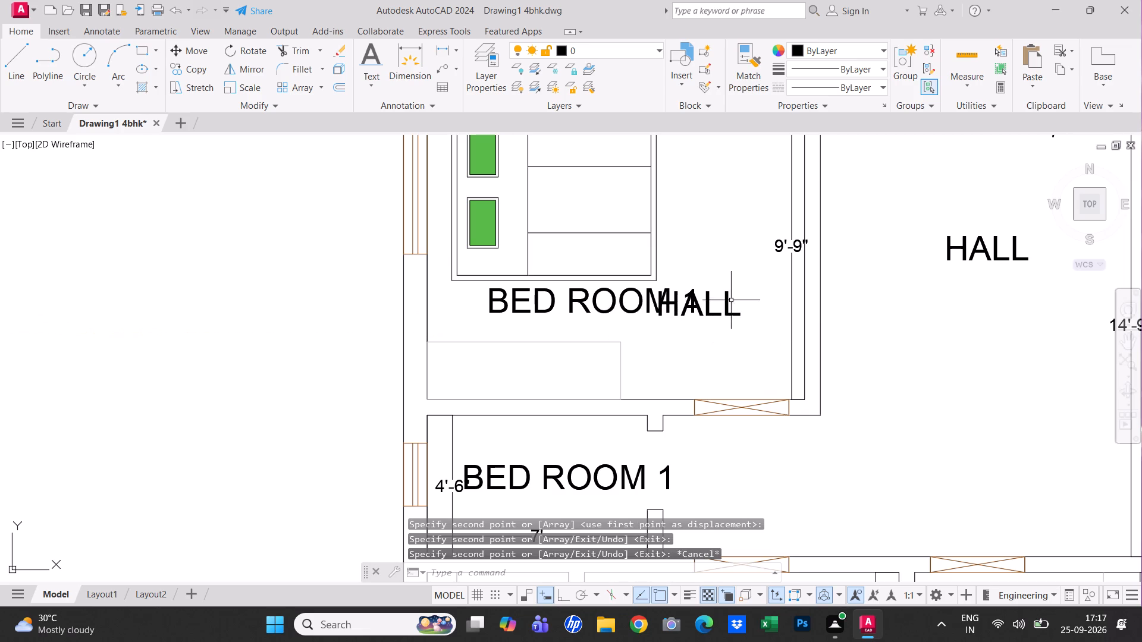
Erase the HALL label overlapping the copied BED ROOM 1 label in the second floor's upper-left bedroom.
{"action": "left_click", "coordinate": [724, 311]}
{"action": "key", "text": "e"}
{"action": "key", "text": "space"}
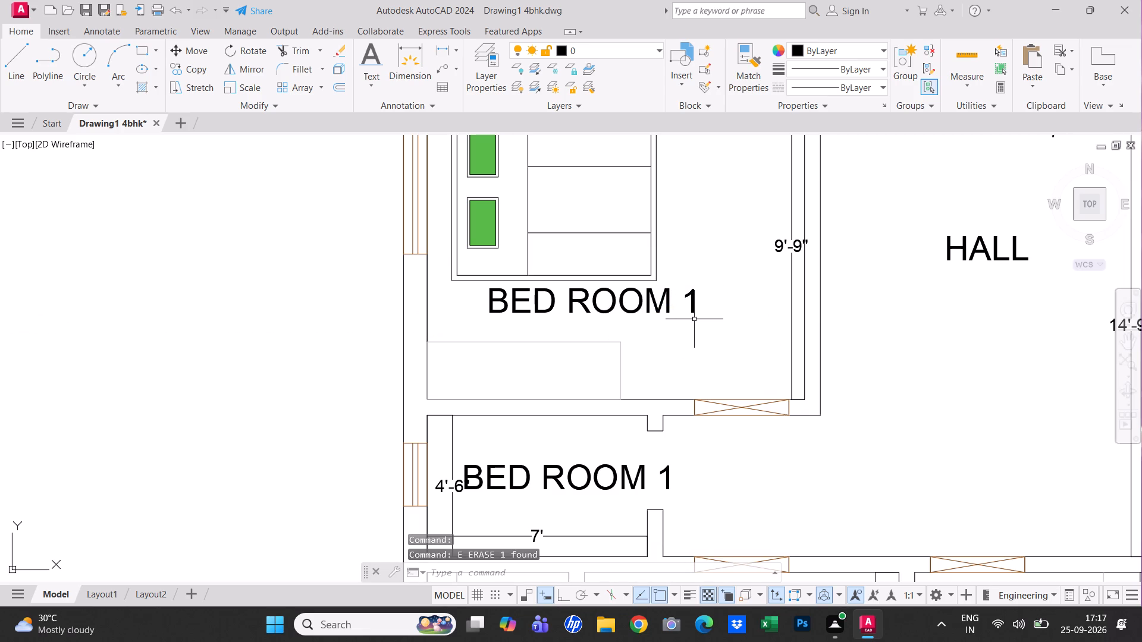
{"action": "scroll", "coordinate": [692, 304], "scroll_direction": "down", "scroll_amount": 3}
{"action": "key", "text": "Escape"}
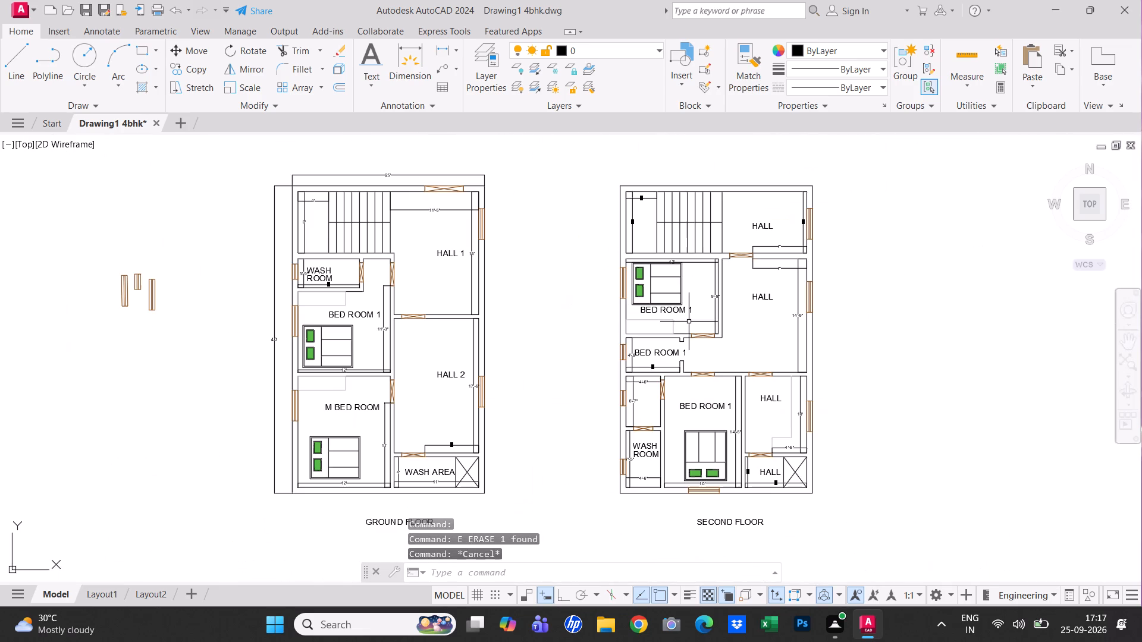
{"action": "key", "text": "Escape"}
Change the copied label in the second floor's upper-left bedroom to BED ROOM 2.
{"action": "double_click", "coordinate": [685, 310]}
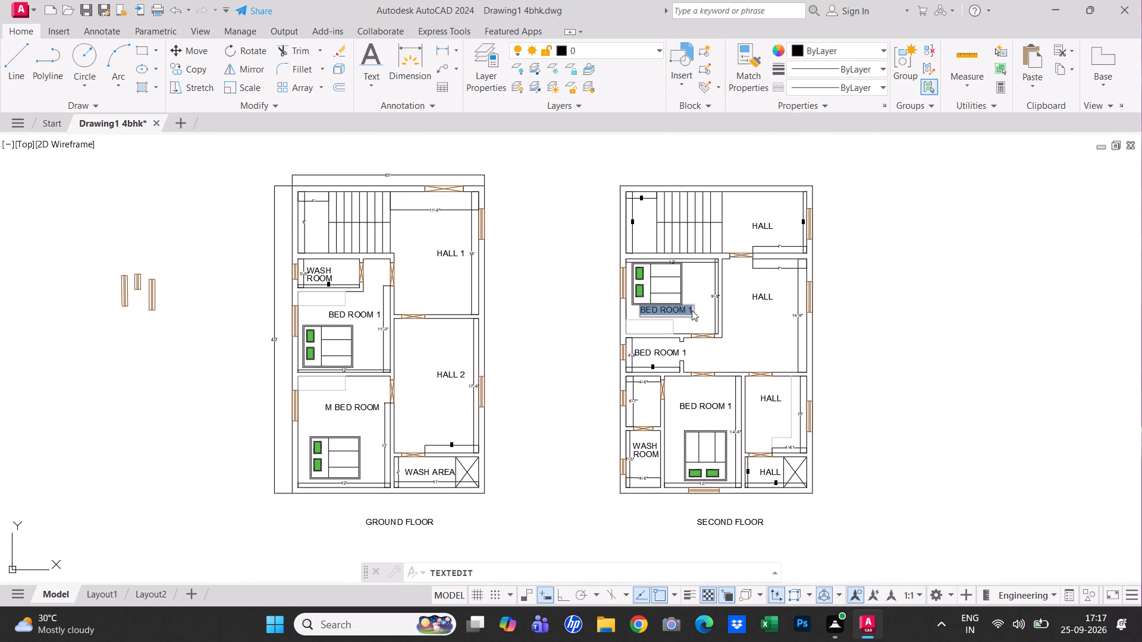
{"action": "left_click", "coordinate": [689, 310]}
{"action": "scroll", "coordinate": [690, 310], "scroll_direction": "up", "scroll_amount": 2}
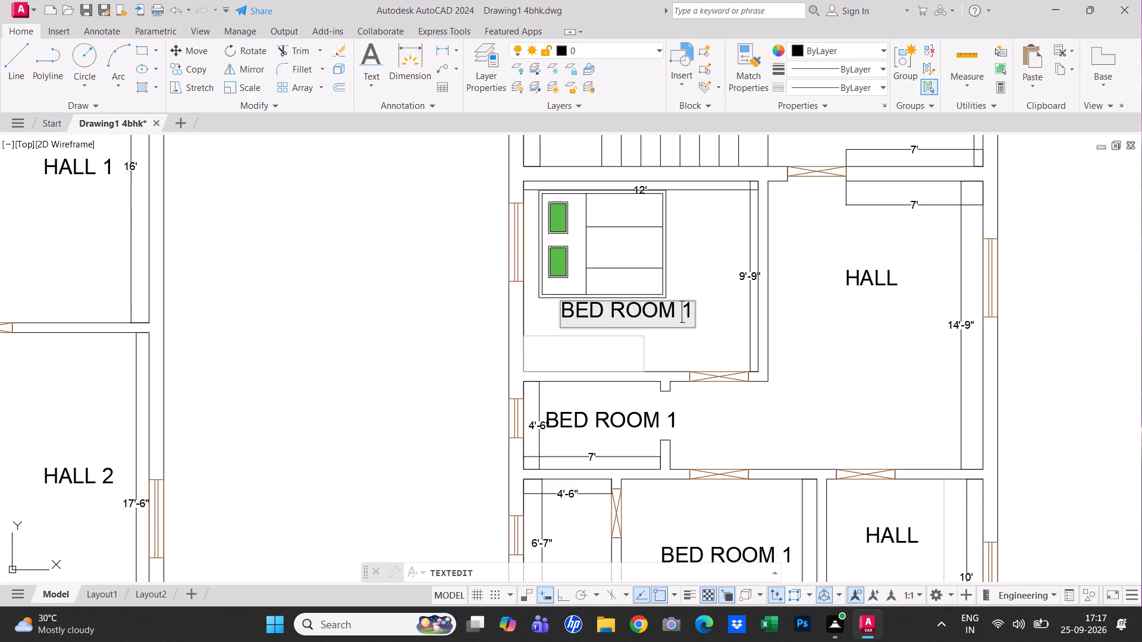
{"action": "left_click", "coordinate": [691, 309]}
{"action": "key", "text": "BackSpace"}
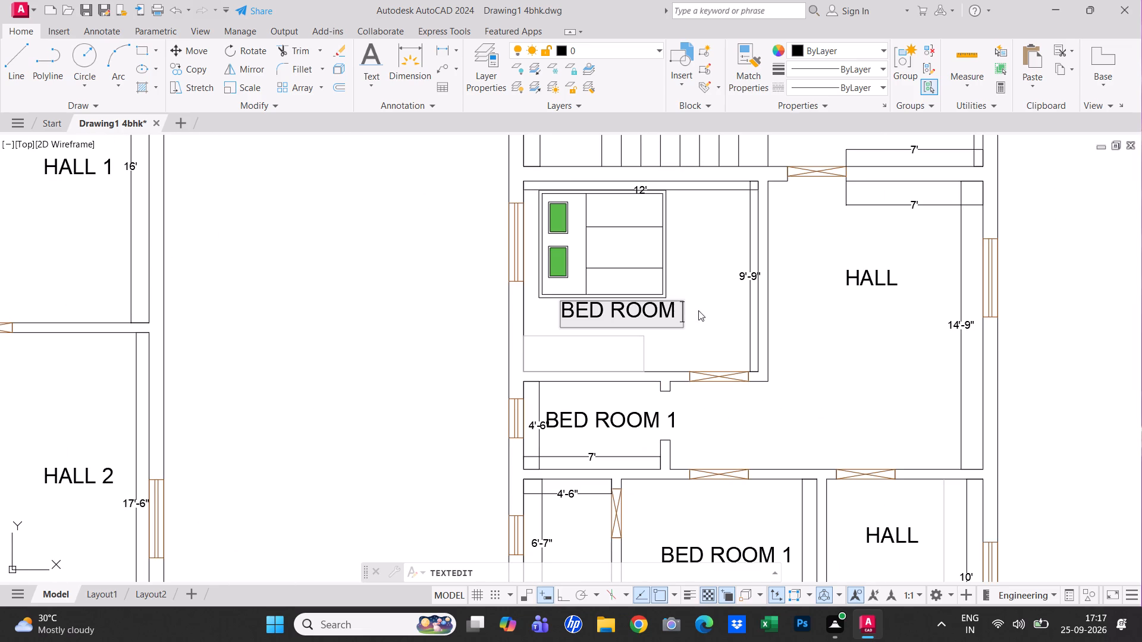
{"action": "key", "text": "2"}
{"action": "left_click", "coordinate": [699, 320]}
{"action": "scroll", "coordinate": [709, 355], "scroll_direction": "down", "scroll_amount": 2}
{"action": "key", "text": "Escape"}
Change the copied label in the second floor's bottom-middle bedroom to BED ROOM 3.
{"action": "scroll", "coordinate": [708, 482], "scroll_direction": "up", "scroll_amount": 1}
{"action": "double_click", "coordinate": [716, 406]}
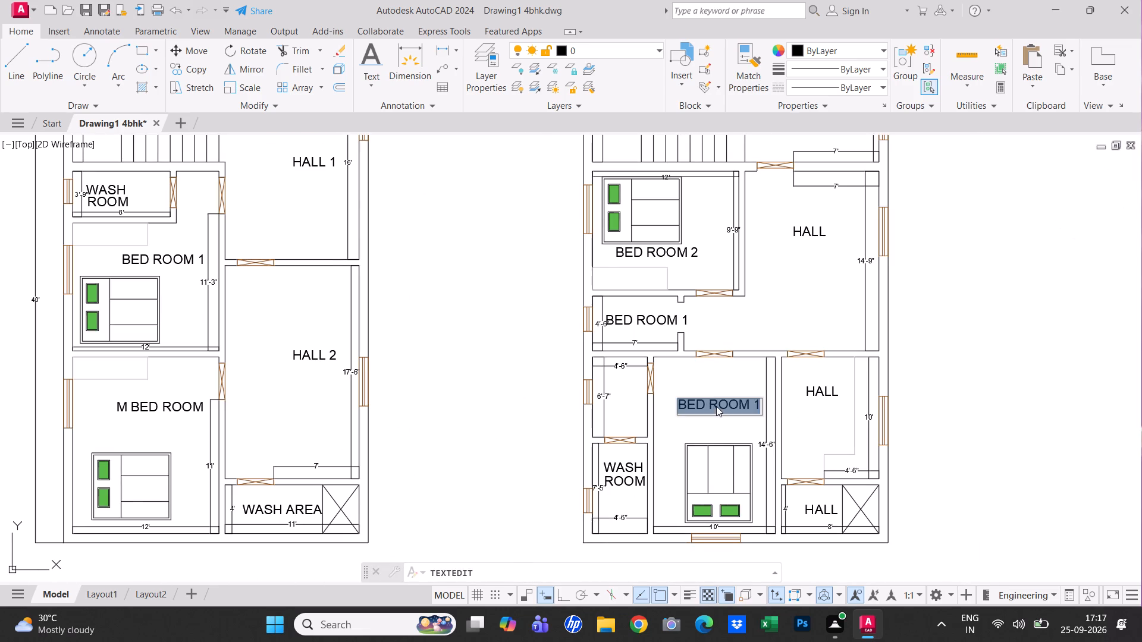
{"action": "scroll", "coordinate": [716, 406], "scroll_direction": "up", "scroll_amount": 3}
{"action": "left_click", "coordinate": [871, 415]}
{"action": "left_click", "coordinate": [884, 404]}
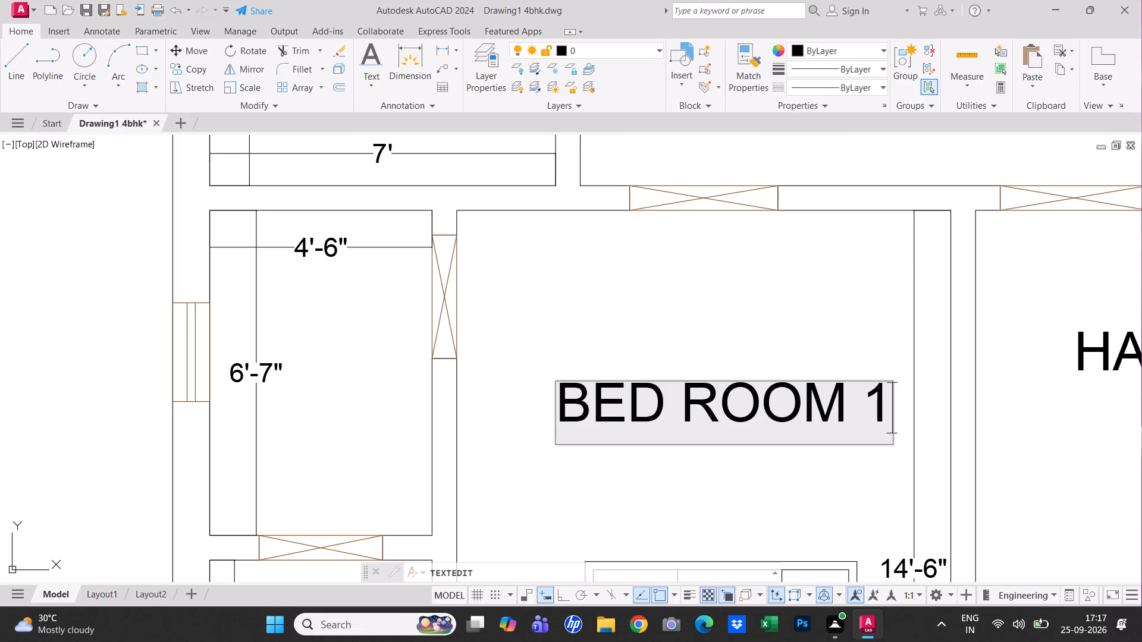
{"action": "key", "text": "BackSpace"}
{"action": "key", "text": "3"}
{"action": "left_click", "coordinate": [861, 318]}
{"action": "key", "text": "Escape"}
{"action": "scroll", "coordinate": [866, 380], "scroll_direction": "down", "scroll_amount": 3}
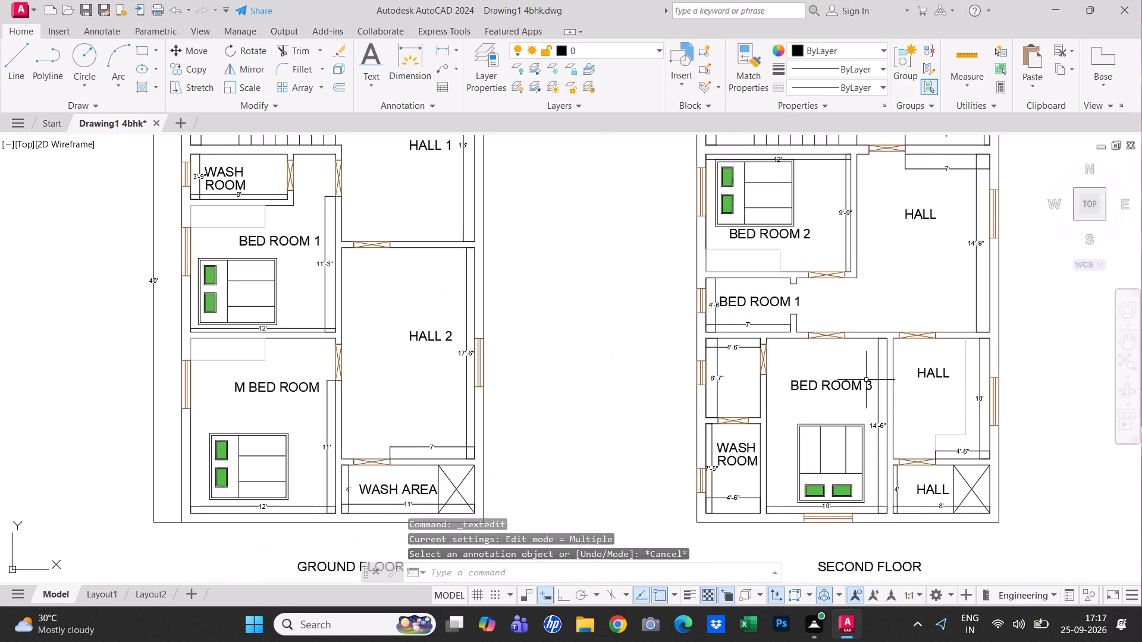
Erase the BED ROOM 1 label from the small room below BED ROOM 2 on the second floor.
{"action": "middle_click_drag", "start_coordinate": [865, 380], "coordinate": [728, 402]}
{"action": "key", "text": "Escape"}
{"action": "key", "text": "Escape"}
{"action": "left_click", "coordinate": [599, 326]}
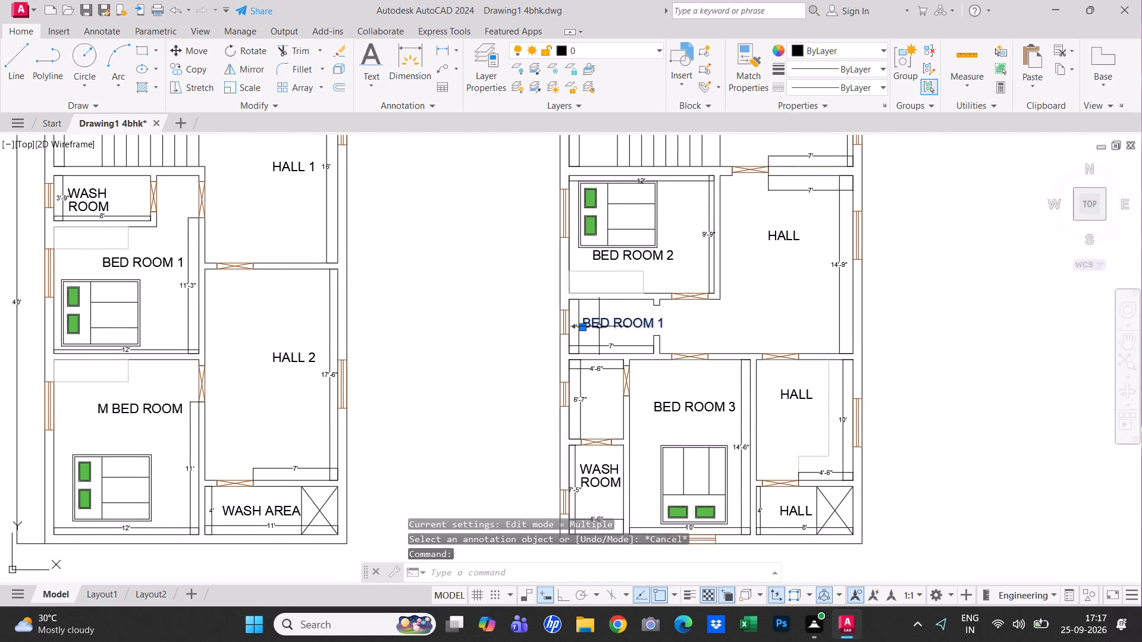
{"action": "type", "text": "E"}
{"action": "key", "text": "space"}
{"action": "key", "text": "Escape"}
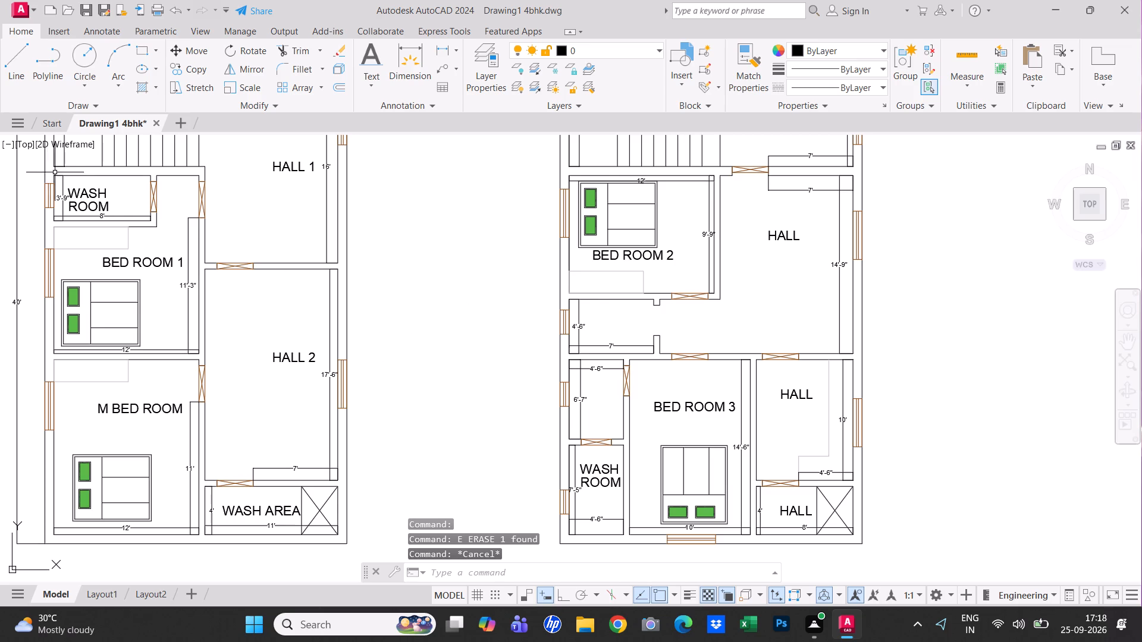
Copy the ground floor's two-line WASH ROOM label into the small room below BED ROOM 2 on the second floor.
{"action": "left_click", "coordinate": [81, 191]}
{"action": "left_click", "coordinate": [90, 206]}
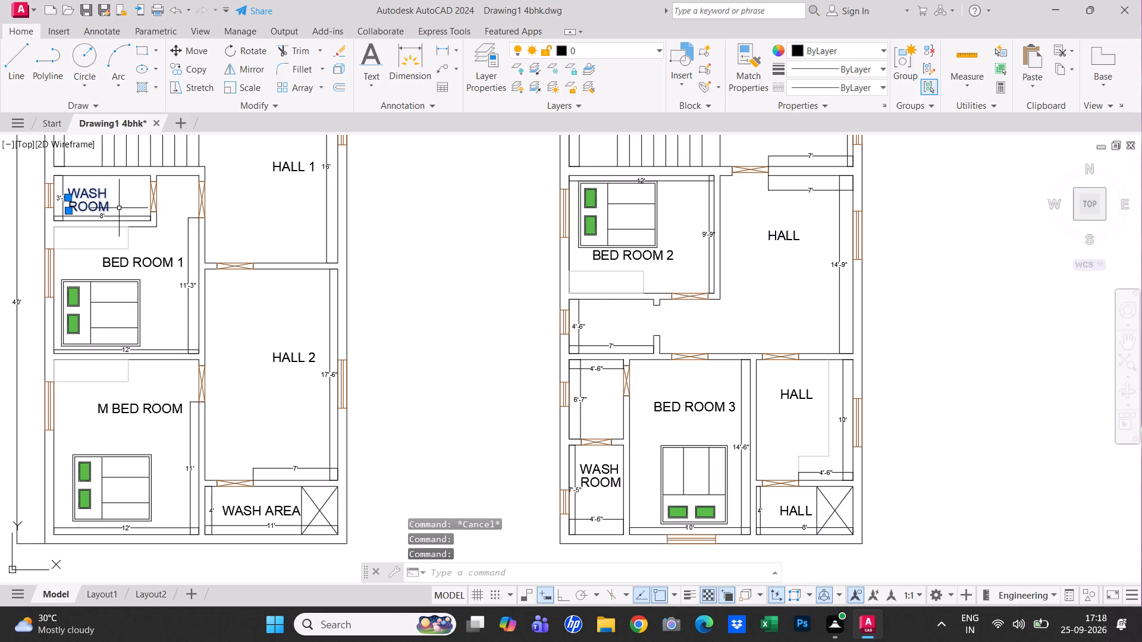
{"action": "key", "text": "ctrl+c"}
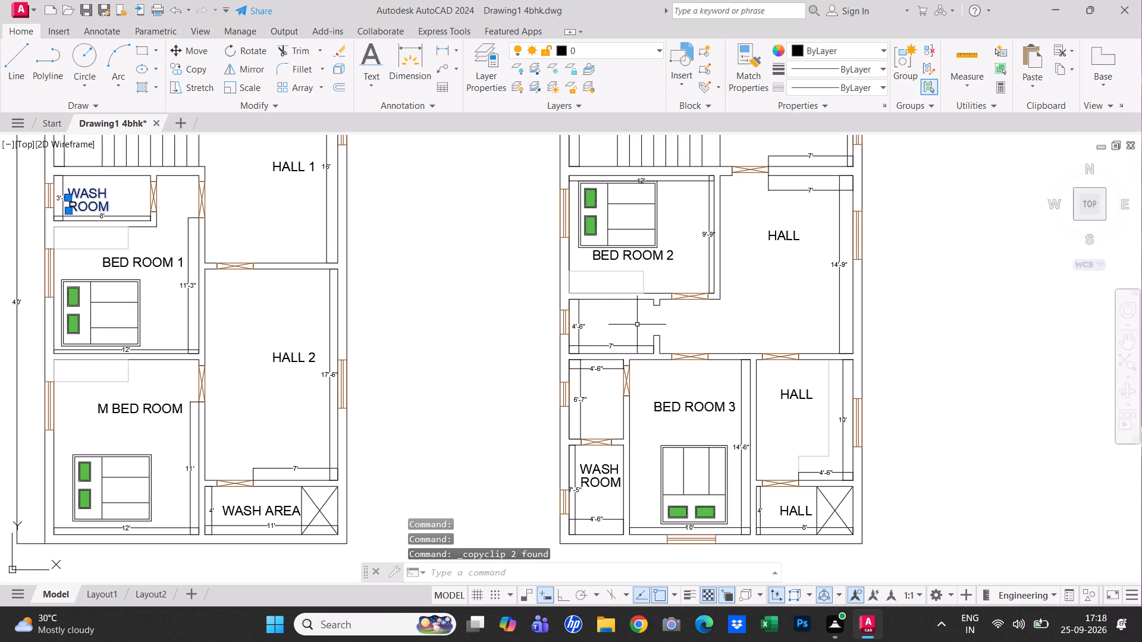
{"action": "key", "text": "ctrl+v"}
{"action": "left_click", "coordinate": [598, 332], "text": "ctrl"}
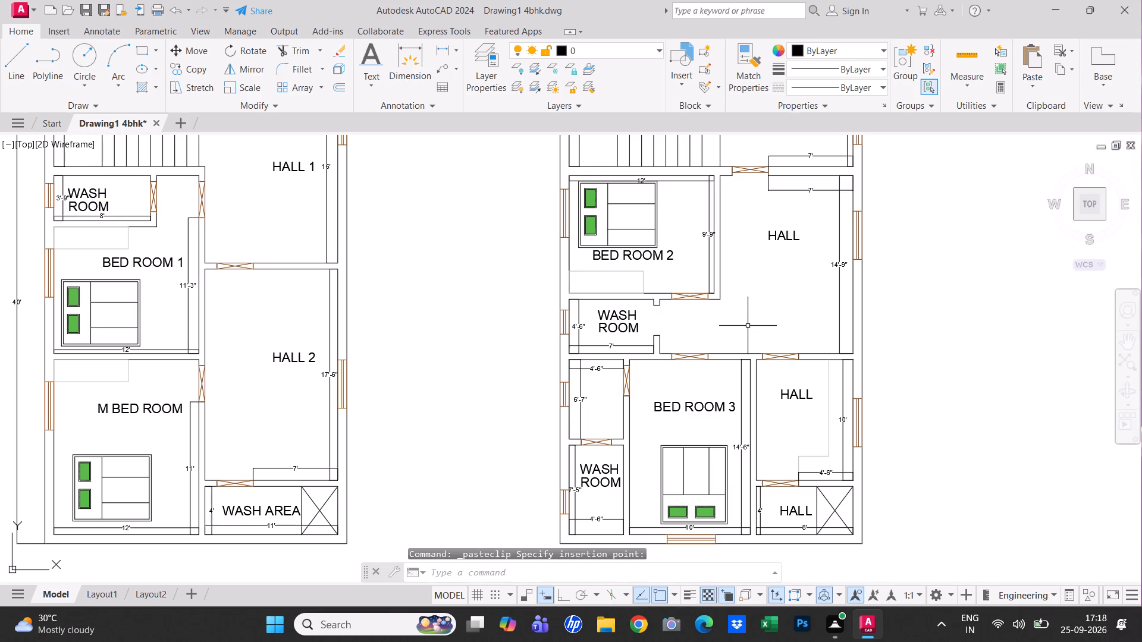
{"action": "key", "text": "Escape"}
Change the HALL label in the room beside BED ROOM 3 on the second floor to KITECHEN.
{"action": "double_click", "coordinate": [791, 398]}
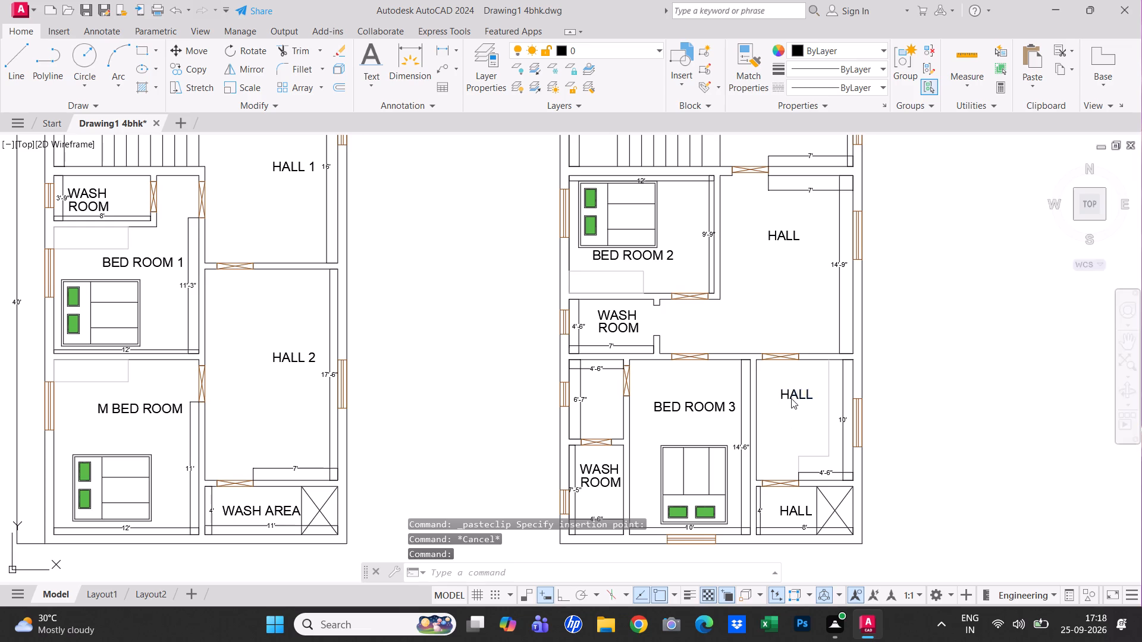
{"action": "type", "text": "KITEC"}
{"action": "type", "text": "HEN"}
{"action": "left_click", "coordinate": [796, 427]}
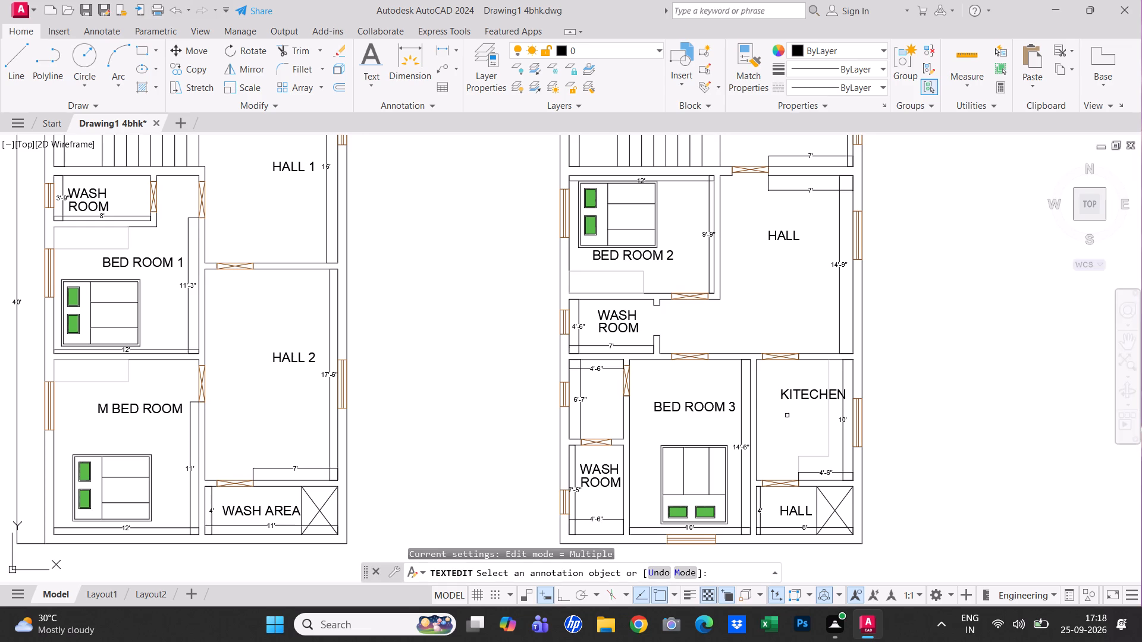
{"action": "key", "text": "Escape"}
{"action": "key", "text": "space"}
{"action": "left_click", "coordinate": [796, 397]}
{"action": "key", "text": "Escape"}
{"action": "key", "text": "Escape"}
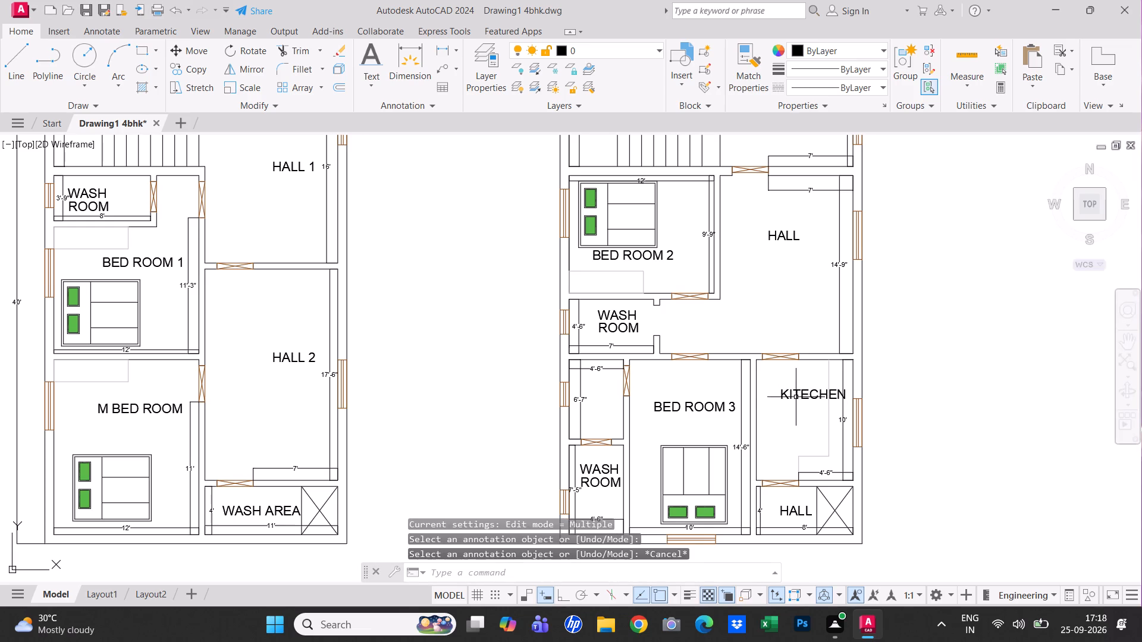
Move the KITECHEN label about 2'-4" down and about 1'-2" left within its room.
{"action": "left_click", "coordinate": [801, 396]}
{"action": "left_click", "coordinate": [784, 401]}
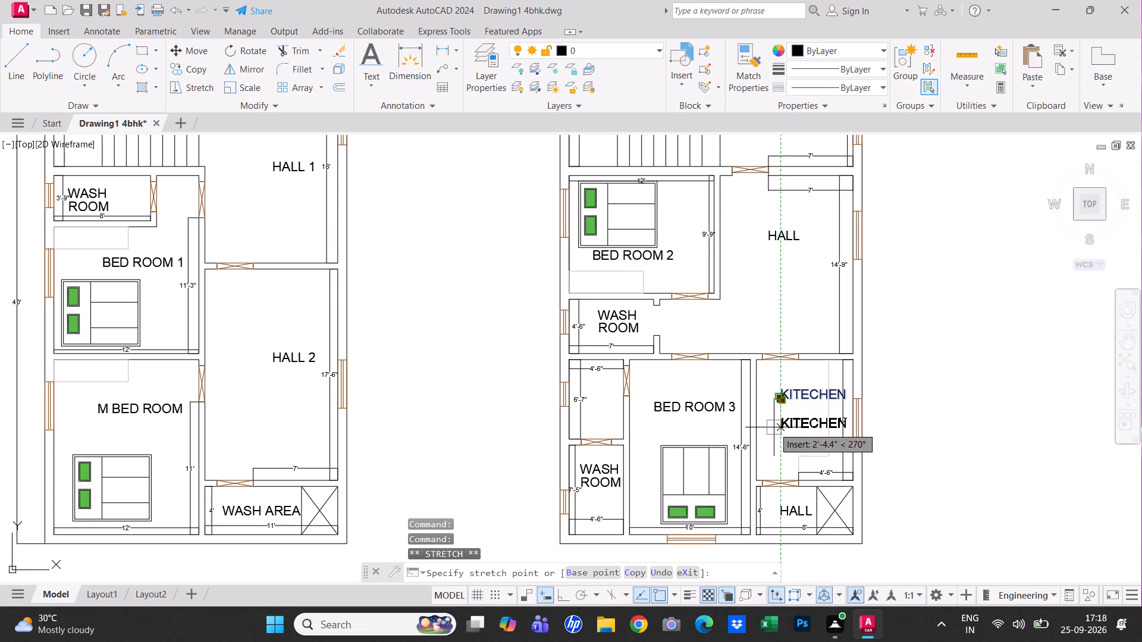
{"action": "left_click", "coordinate": [774, 429]}
{"action": "left_click", "coordinate": [782, 429]}
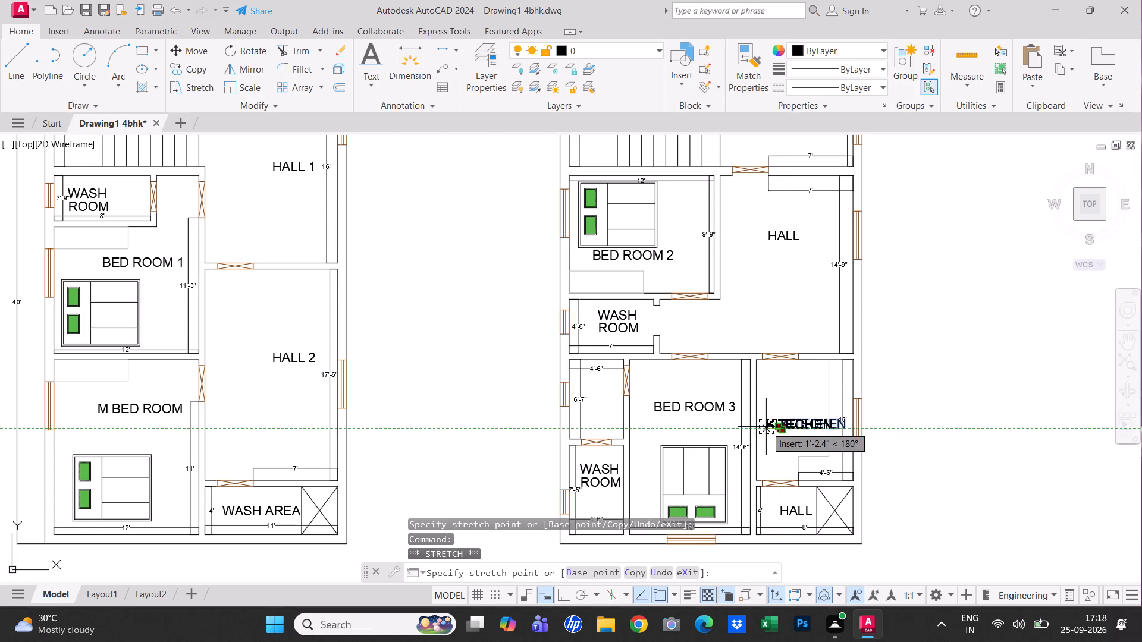
{"action": "left_click", "coordinate": [766, 427]}
{"action": "key", "text": "Escape"}
{"action": "scroll", "coordinate": [781, 449], "scroll_direction": "down", "scroll_amount": 1}
{"action": "key", "text": "Escape"}
{"action": "key", "text": "Escape"}
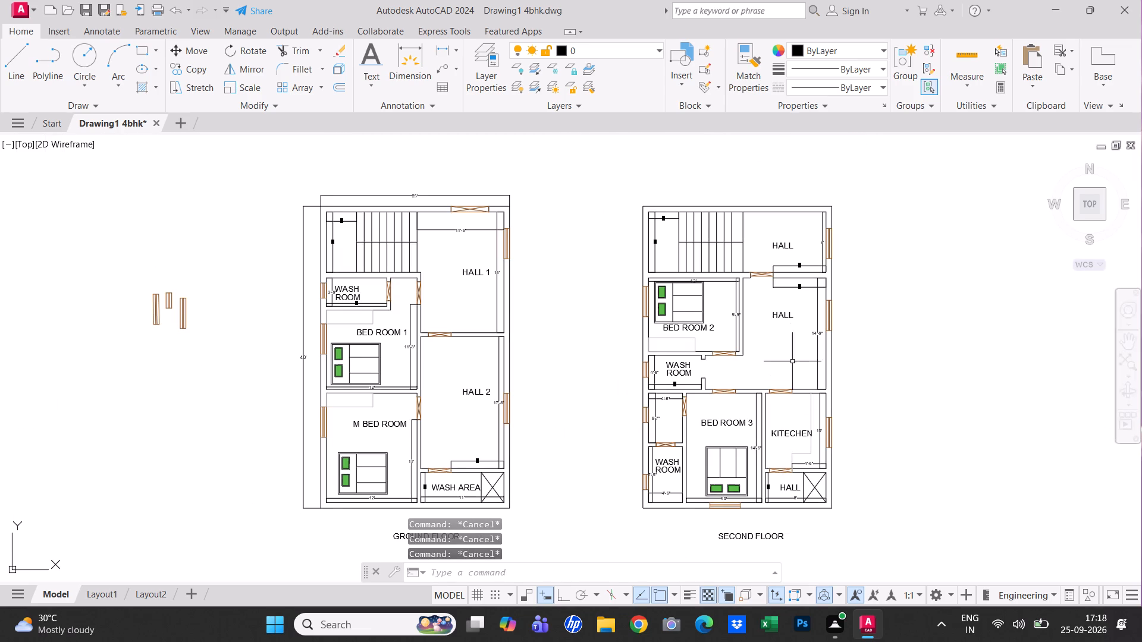
Erase the HALL label from the second floor's top-right space beside the staircase.
{"action": "middle_click_drag", "start_coordinate": [788, 344], "coordinate": [860, 349]}
{"action": "key", "text": "Escape"}
{"action": "left_click", "coordinate": [859, 251]}
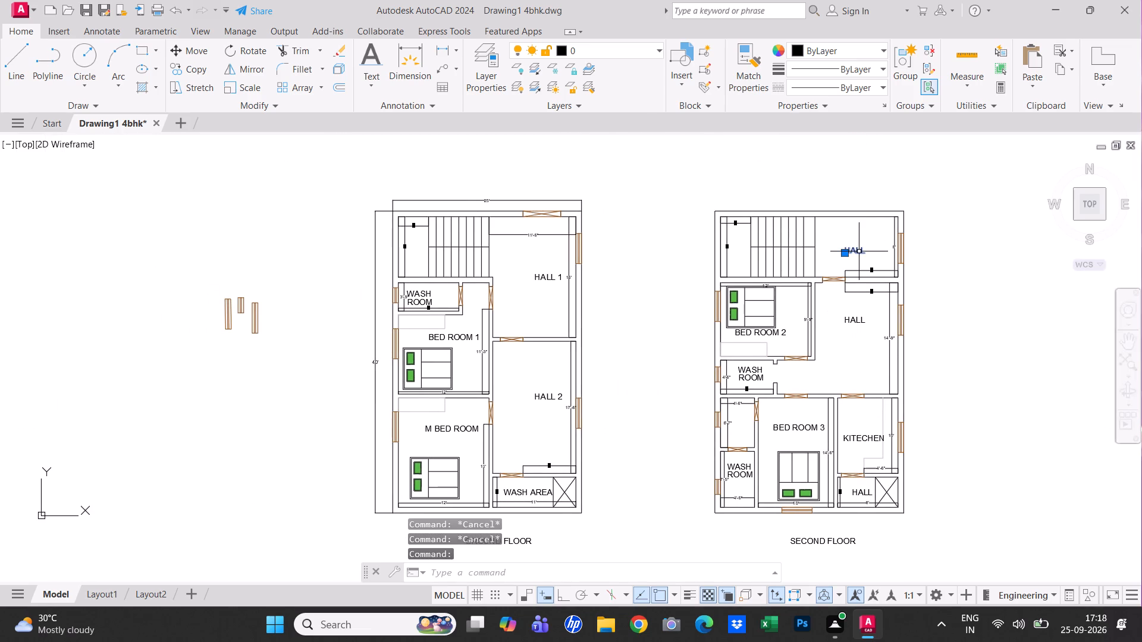
{"action": "key", "text": "e"}
{"action": "key", "text": "space"}
{"action": "key", "text": "Escape"}
{"action": "key", "text": "Escape"}
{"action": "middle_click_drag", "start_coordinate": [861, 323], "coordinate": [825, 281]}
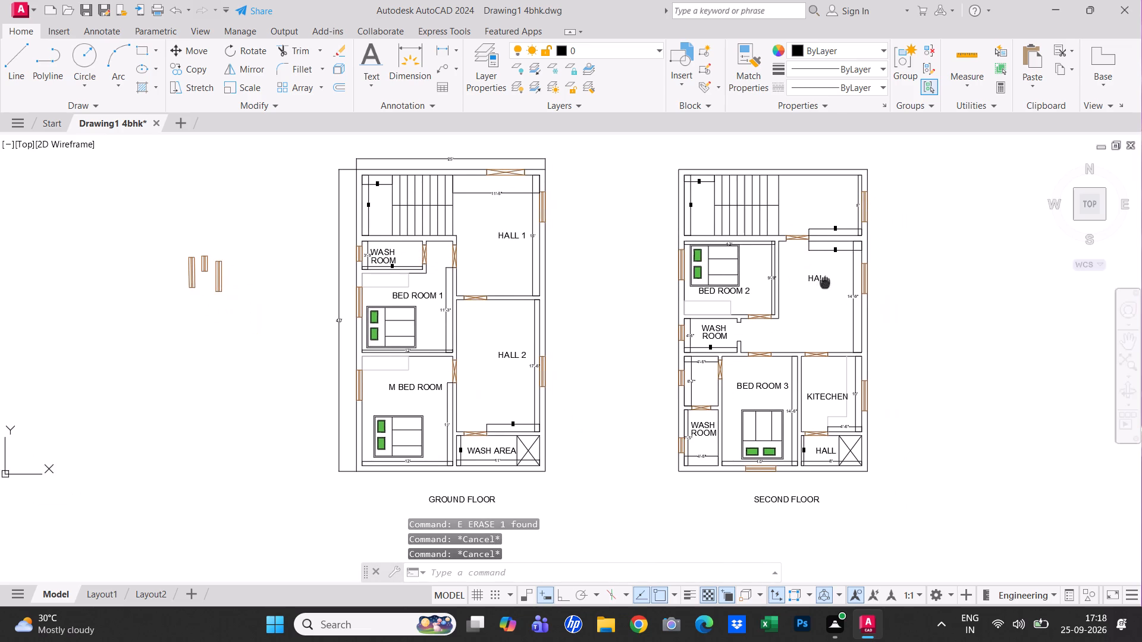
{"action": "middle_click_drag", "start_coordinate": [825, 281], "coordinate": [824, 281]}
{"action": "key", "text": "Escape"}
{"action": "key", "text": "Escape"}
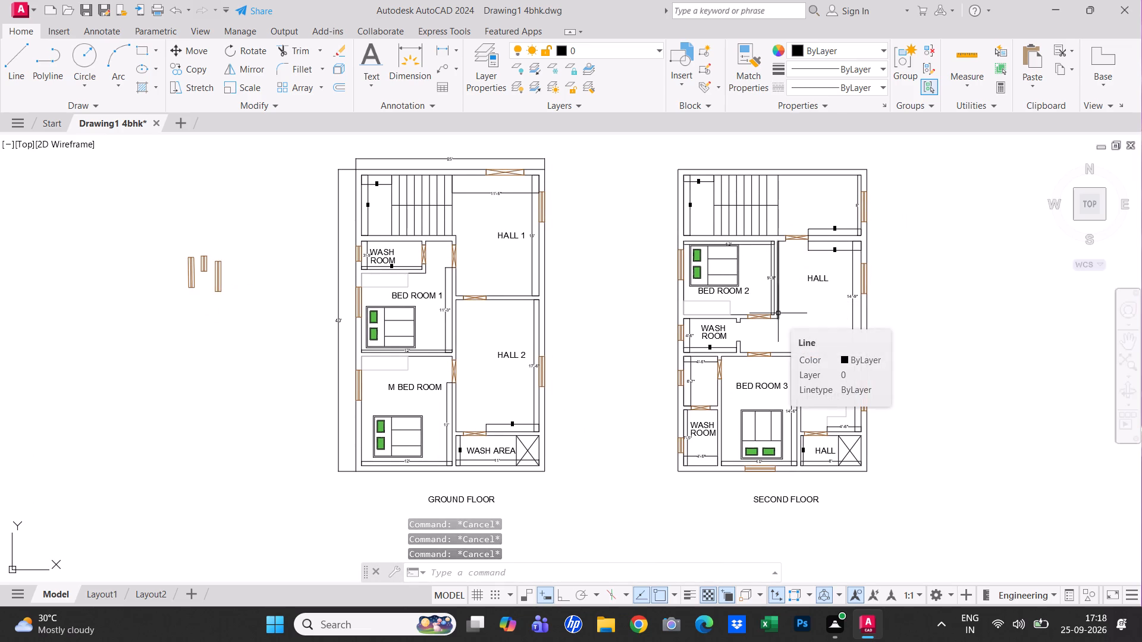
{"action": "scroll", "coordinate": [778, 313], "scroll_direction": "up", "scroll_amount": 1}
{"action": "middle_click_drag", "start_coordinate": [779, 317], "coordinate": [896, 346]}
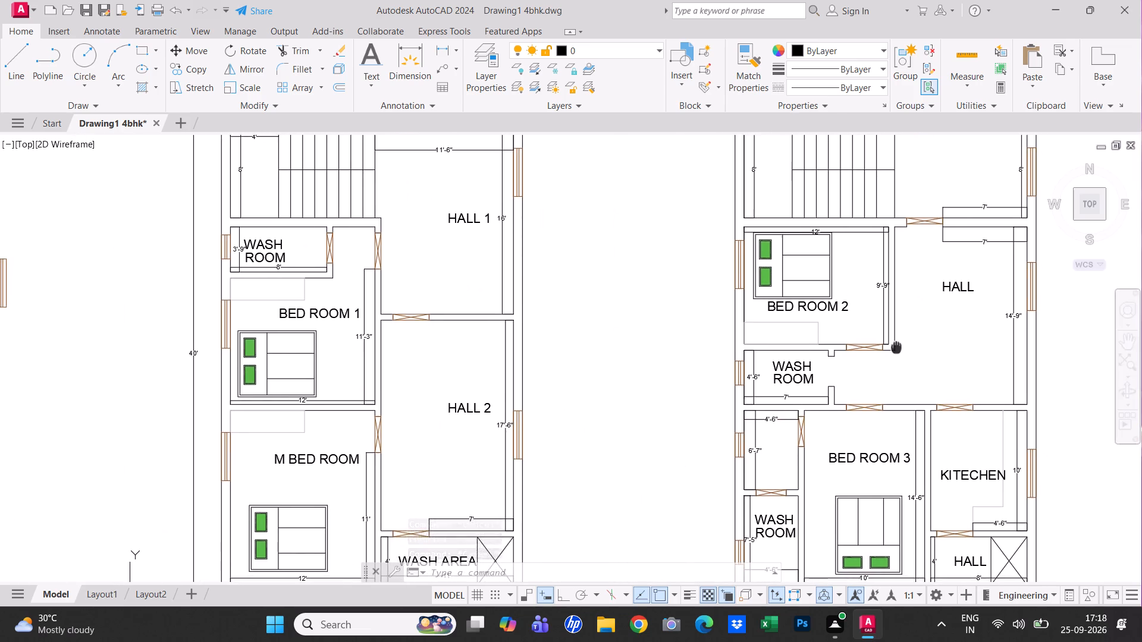
Review the room labels and dimensions across the ground floor and second floor plans.
{"action": "middle_click_drag", "start_coordinate": [896, 346], "coordinate": [895, 345]}
{"action": "scroll", "coordinate": [896, 346], "scroll_direction": "down", "scroll_amount": 1}
{"action": "middle_click_drag", "start_coordinate": [894, 344], "coordinate": [830, 335]}
{"action": "scroll", "coordinate": [894, 344], "scroll_direction": "up", "scroll_amount": 1}
{"action": "scroll", "coordinate": [894, 344], "scroll_direction": "down", "scroll_amount": 1}
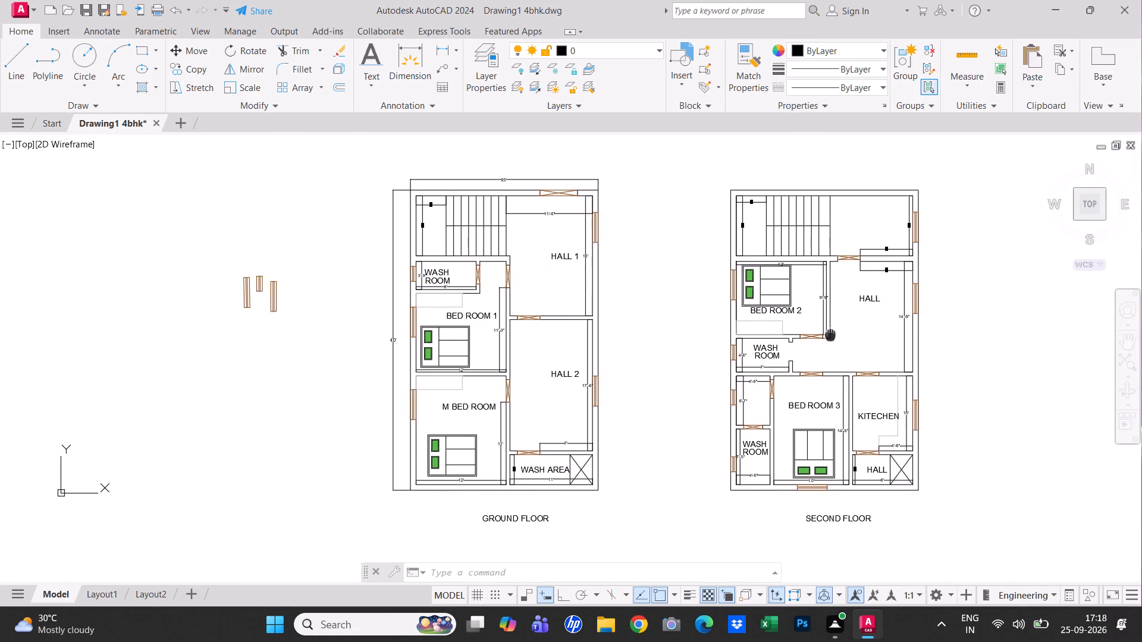
{"action": "middle_click_drag", "start_coordinate": [830, 335], "coordinate": [751, 334]}
{"action": "scroll", "coordinate": [748, 346], "scroll_direction": "up", "scroll_amount": 1}
{"action": "scroll", "coordinate": [749, 337], "scroll_direction": "down", "scroll_amount": 1}
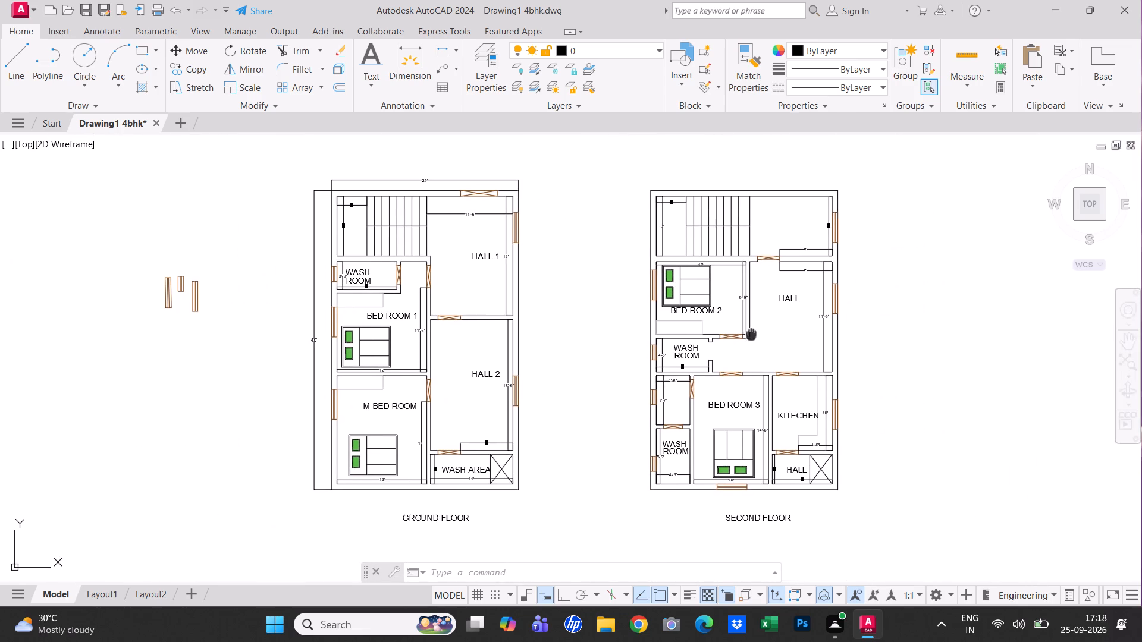
{"action": "middle_click_drag", "start_coordinate": [751, 334], "coordinate": [729, 338]}
{"action": "scroll", "coordinate": [729, 338], "scroll_direction": "up", "scroll_amount": 1}
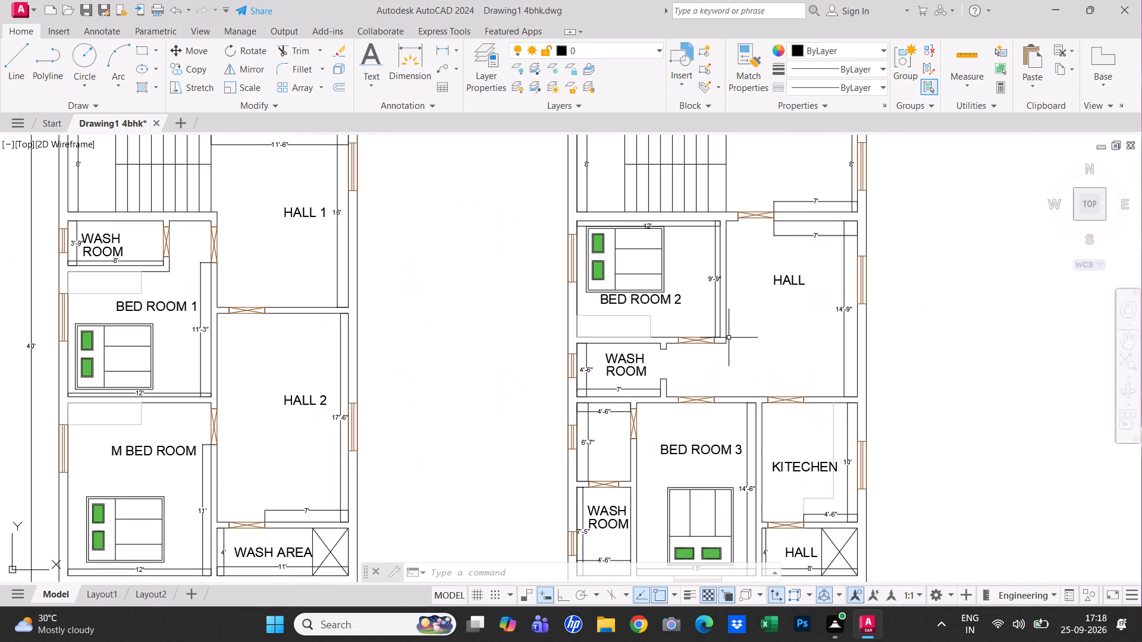
{"action": "middle_click_drag", "start_coordinate": [729, 338], "coordinate": [762, 338]}
{"action": "scroll", "coordinate": [762, 338], "scroll_direction": "down", "scroll_amount": 1}
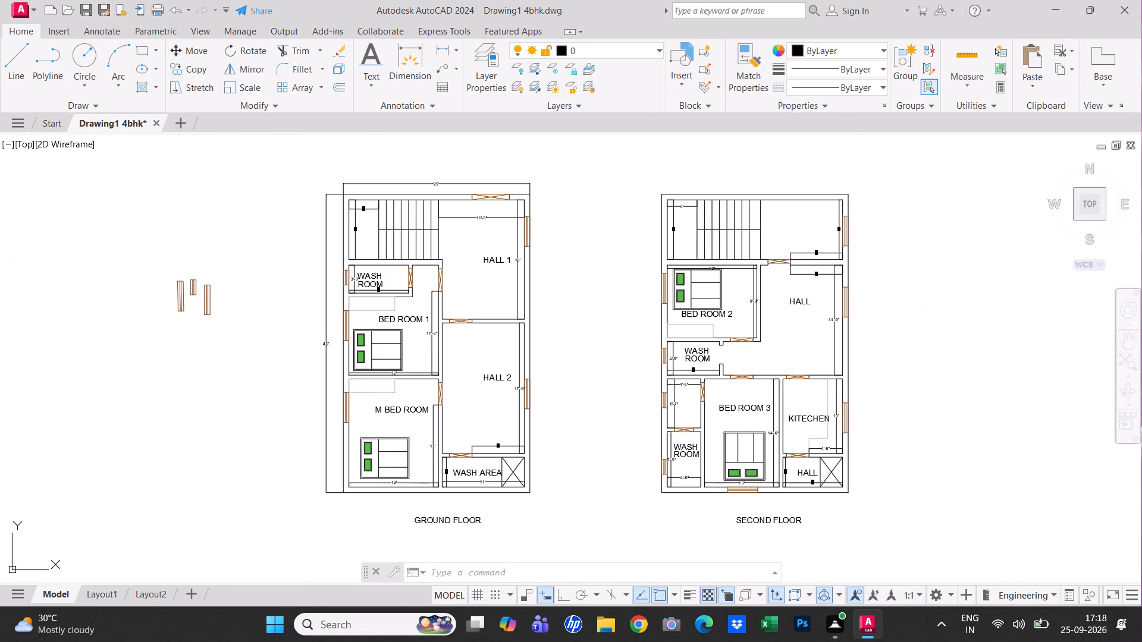
{"action": "scroll", "coordinate": [762, 338], "scroll_direction": "up", "scroll_amount": 1}
{"action": "scroll", "coordinate": [762, 338], "scroll_direction": "down", "scroll_amount": 1}
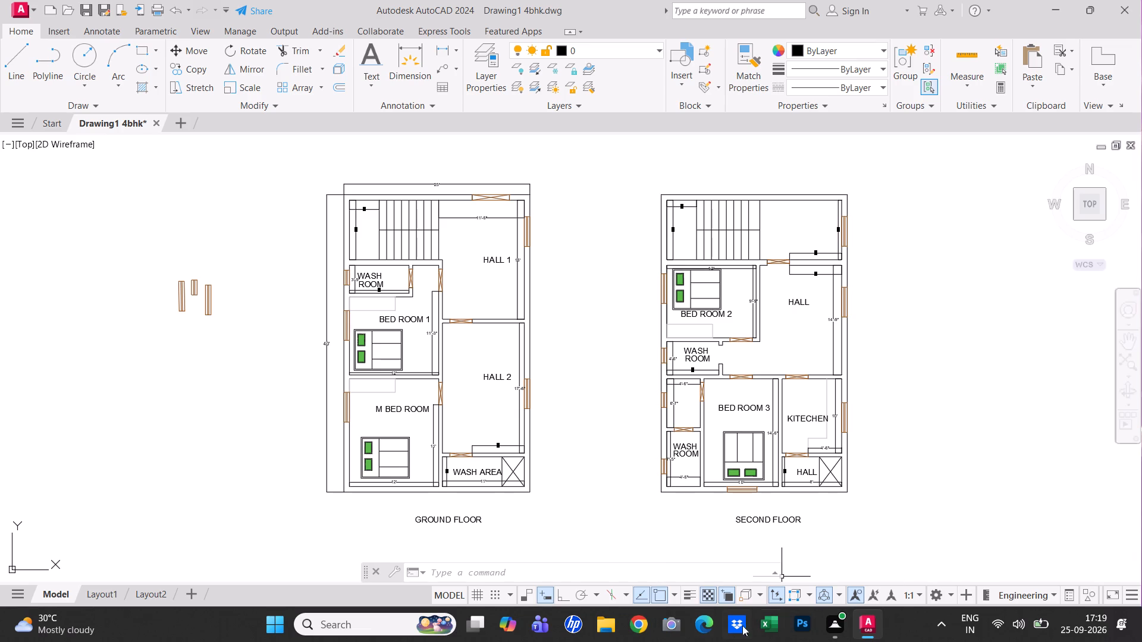
Switch to Google Chrome and open WhatsApp Web.
{"action": "left_click", "coordinate": [641, 626]}
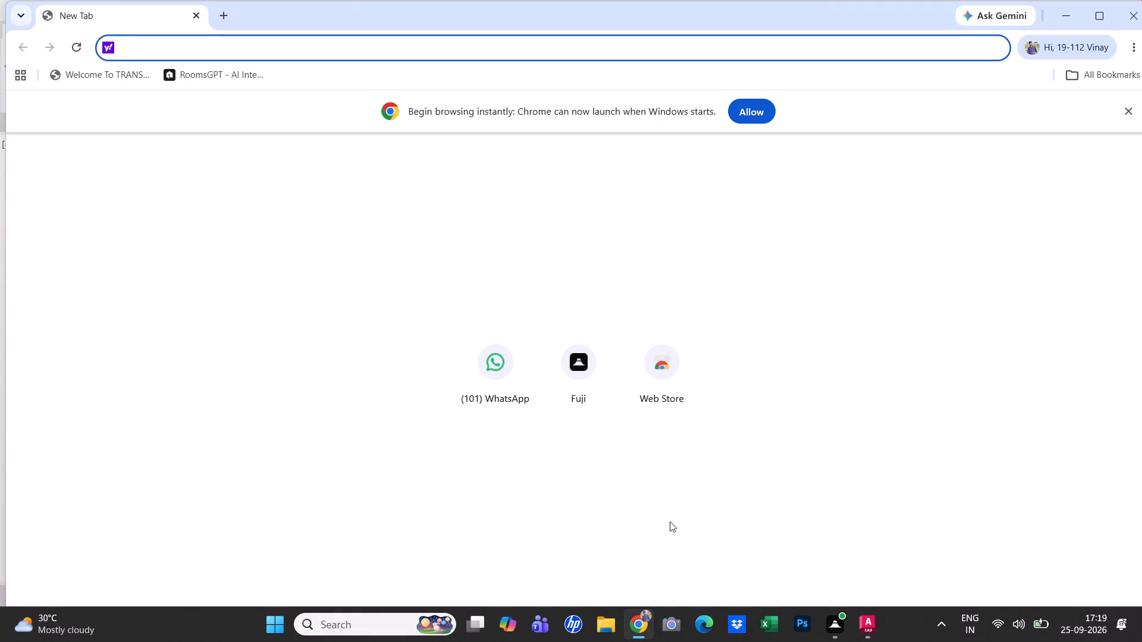
{"action": "left_click", "coordinate": [488, 370]}
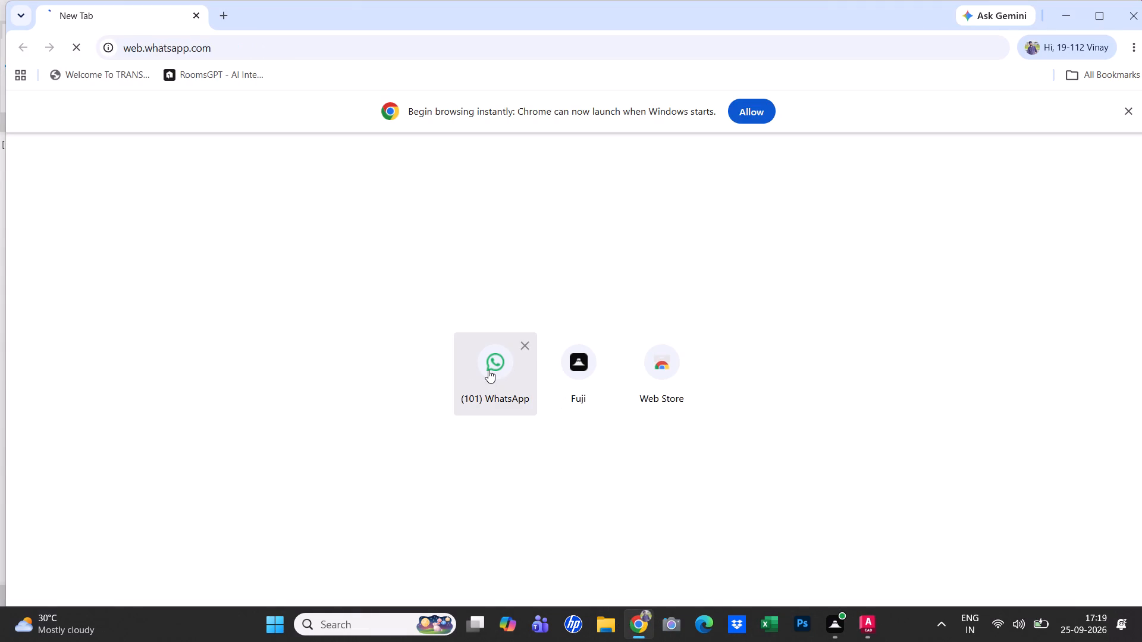